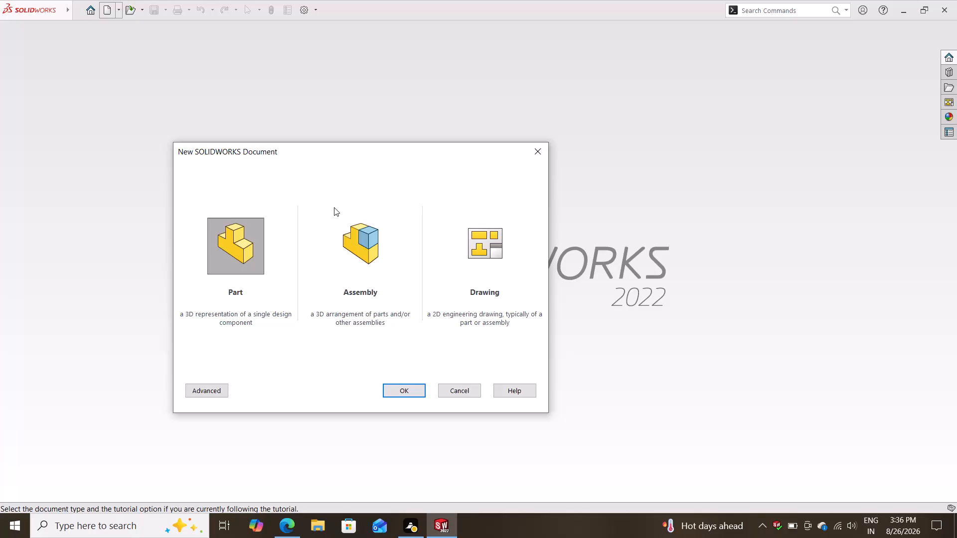
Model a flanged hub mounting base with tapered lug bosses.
Create a new part document and start a sketch on the Top Plane.
{"action": "left_click", "coordinate": [404, 388]}
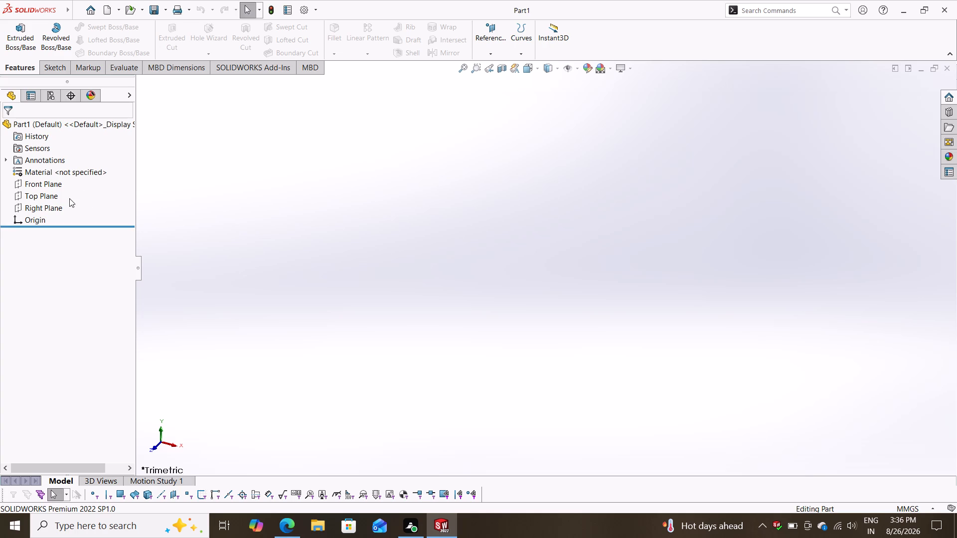
{"action": "left_click", "coordinate": [51, 197]}
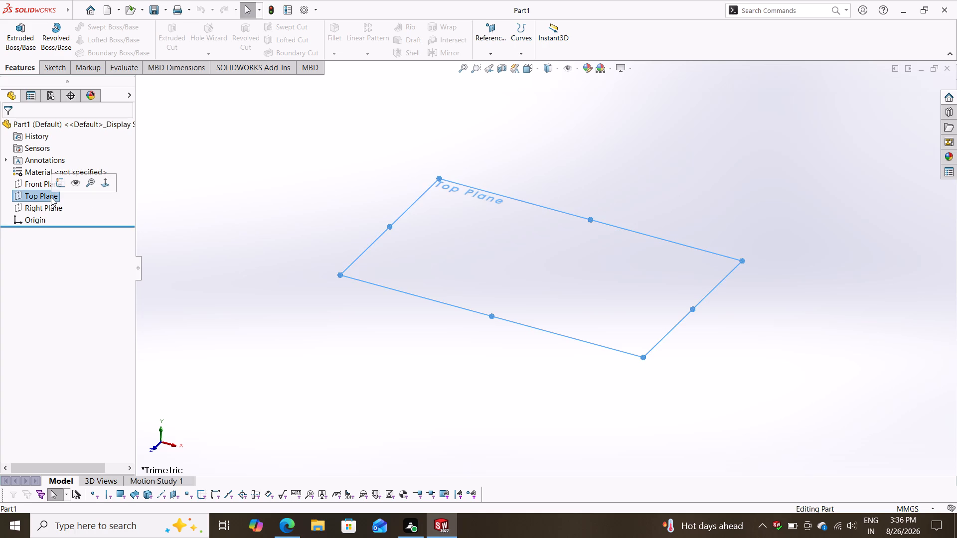
{"action": "left_click", "coordinate": [60, 180]}
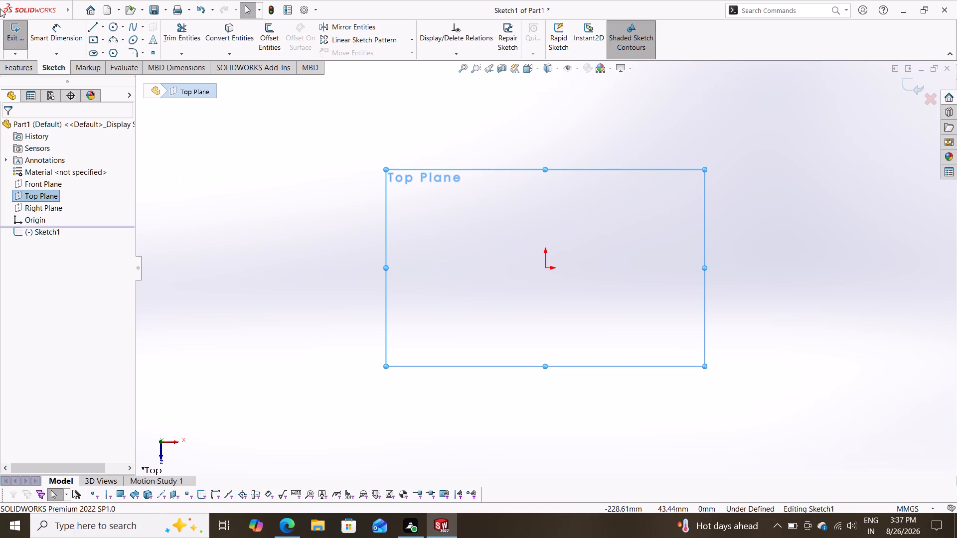
Sketch a circle centred on the origin and dimension its diameter to 80 mm.
{"action": "left_click", "coordinate": [110, 26]}
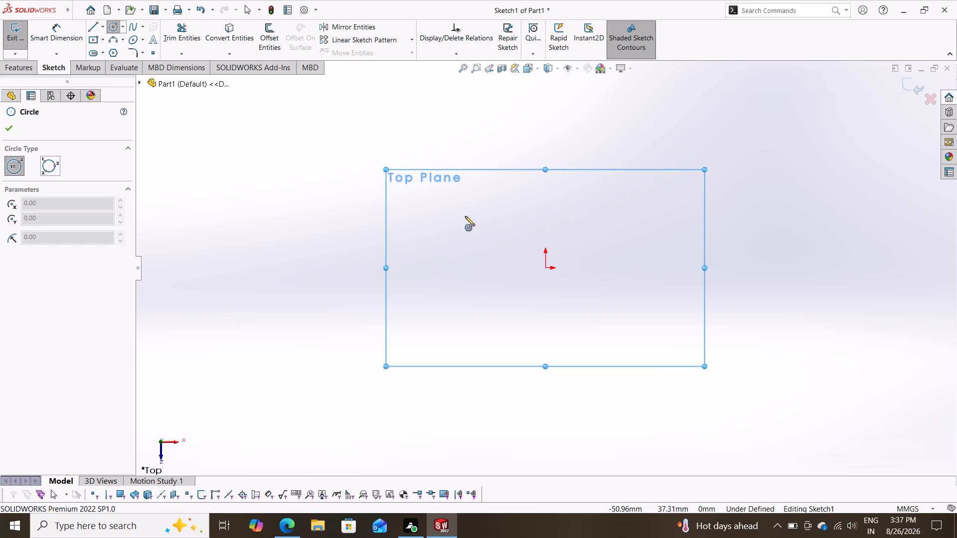
{"action": "left_click_drag", "start_coordinate": [546, 270], "coordinate": [536, 272]}
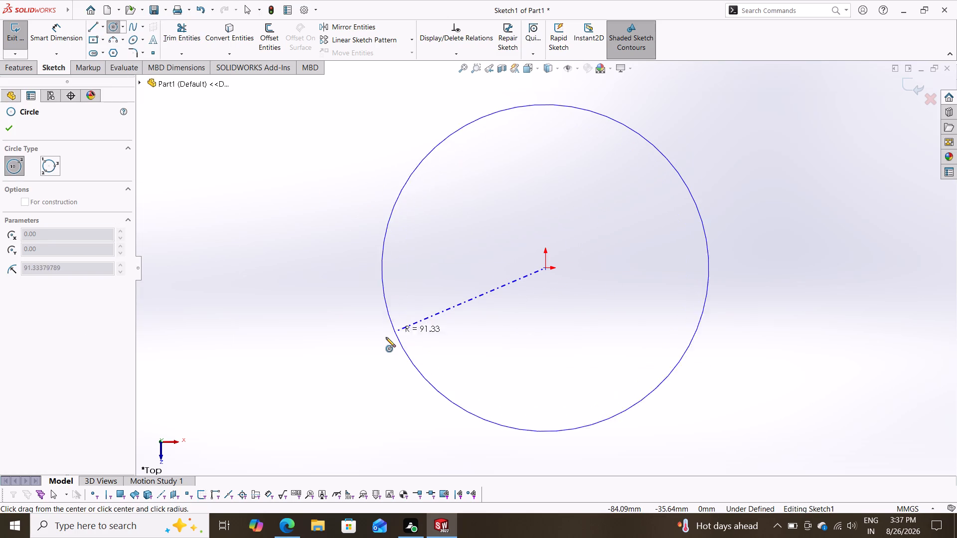
{"action": "left_click", "coordinate": [385, 338]}
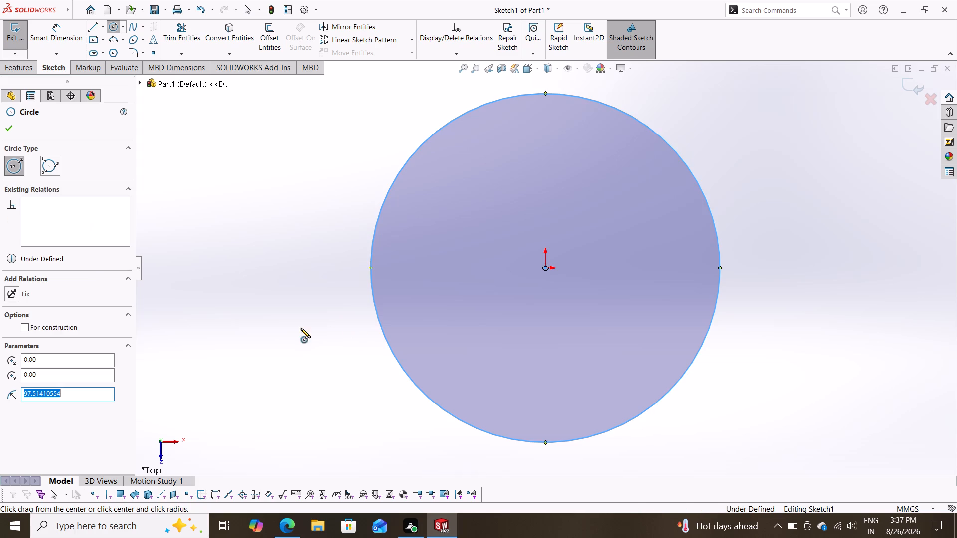
{"action": "left_click", "coordinate": [52, 33]}
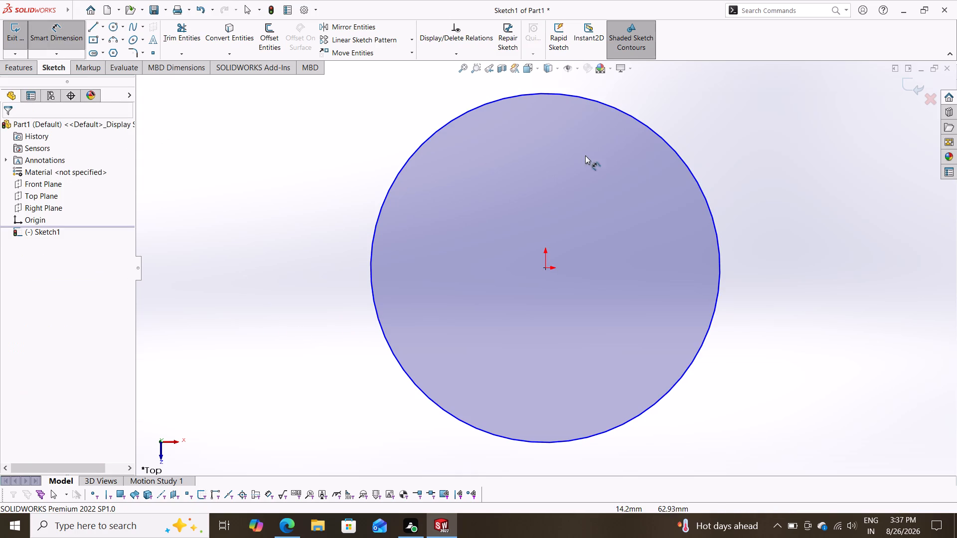
{"action": "left_click", "coordinate": [707, 198]}
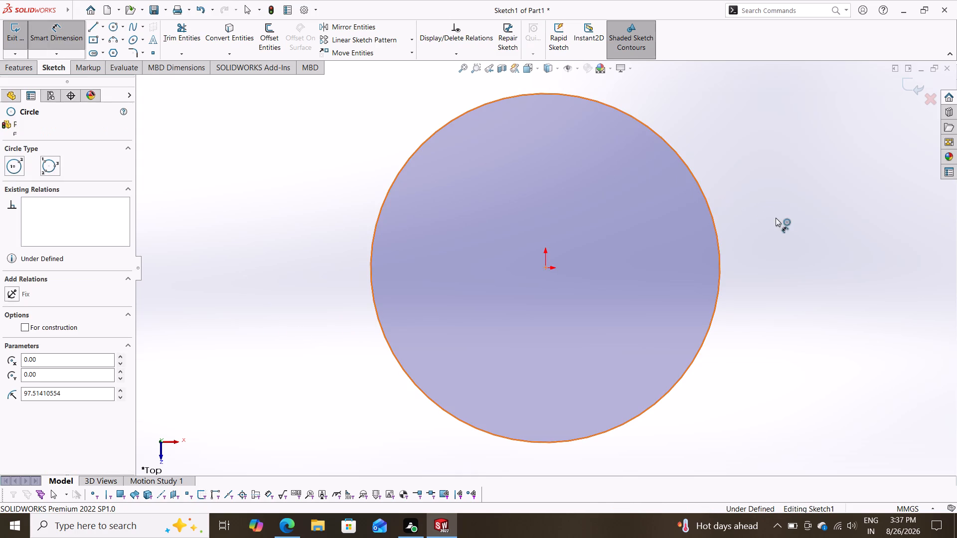
{"action": "left_click", "coordinate": [781, 223]}
{"action": "type", "text": "80"}
{"action": "key", "text": "Return"}
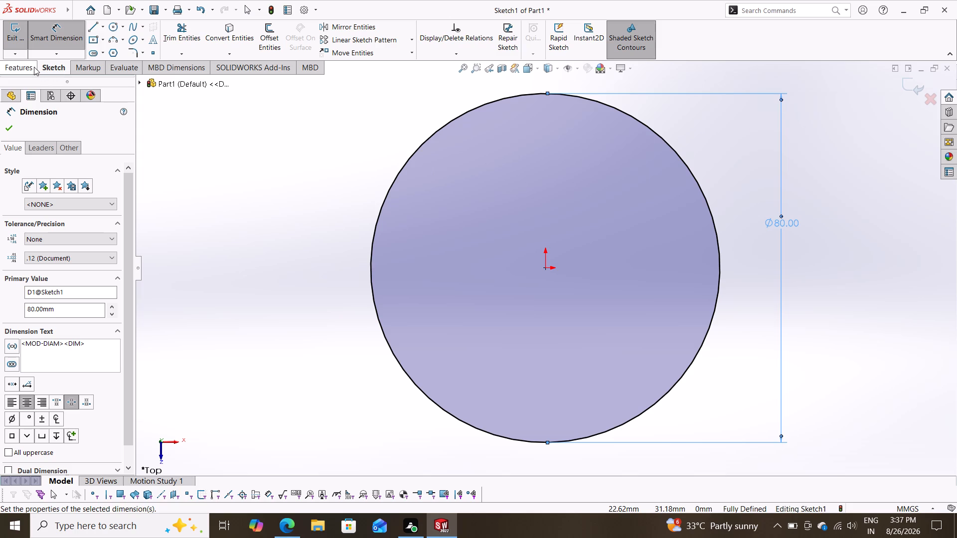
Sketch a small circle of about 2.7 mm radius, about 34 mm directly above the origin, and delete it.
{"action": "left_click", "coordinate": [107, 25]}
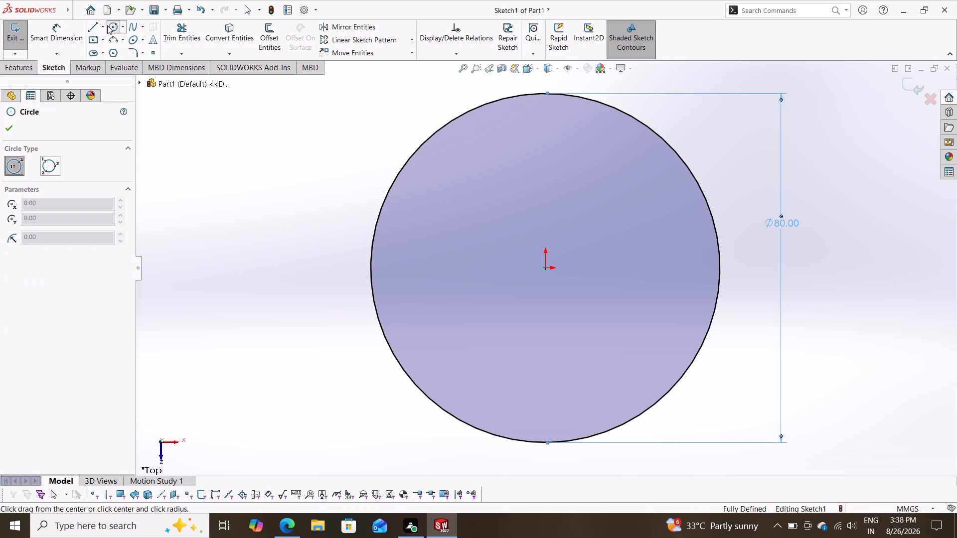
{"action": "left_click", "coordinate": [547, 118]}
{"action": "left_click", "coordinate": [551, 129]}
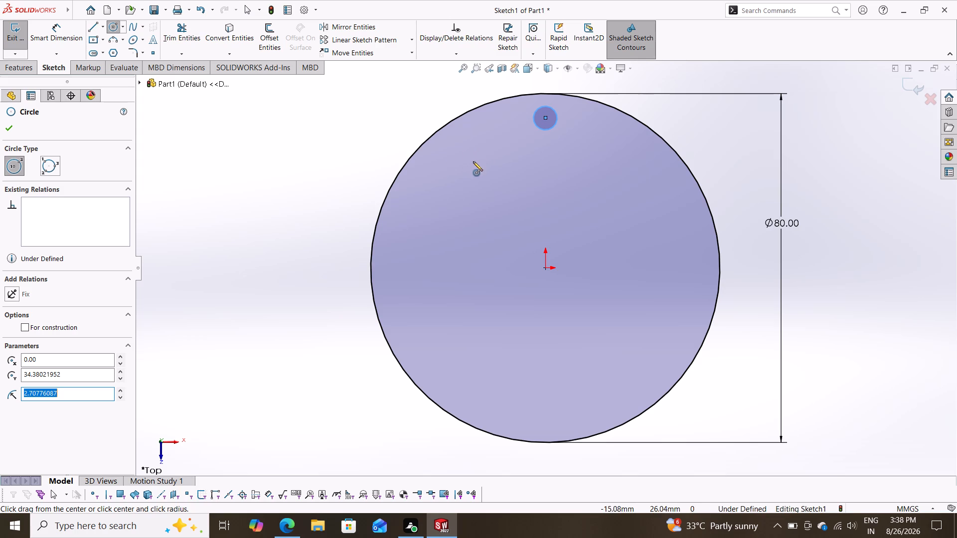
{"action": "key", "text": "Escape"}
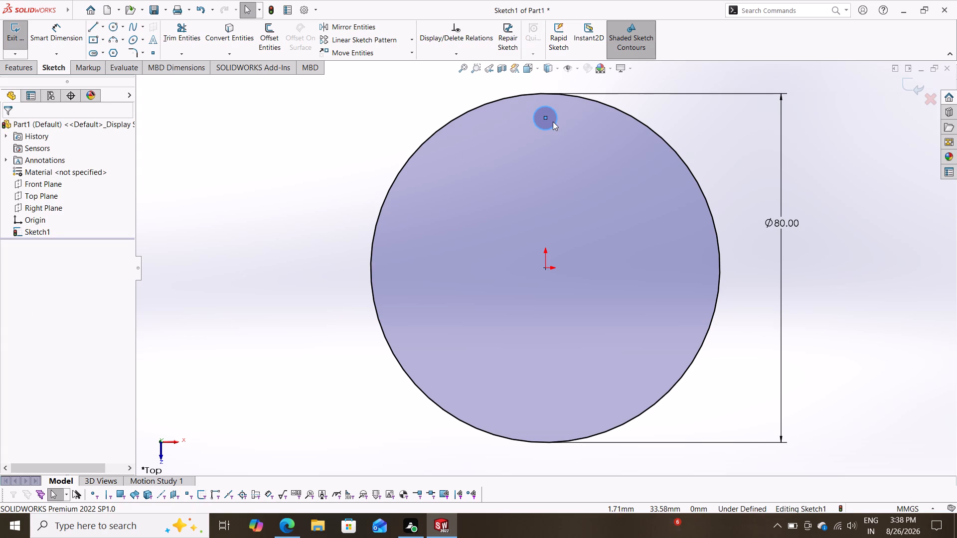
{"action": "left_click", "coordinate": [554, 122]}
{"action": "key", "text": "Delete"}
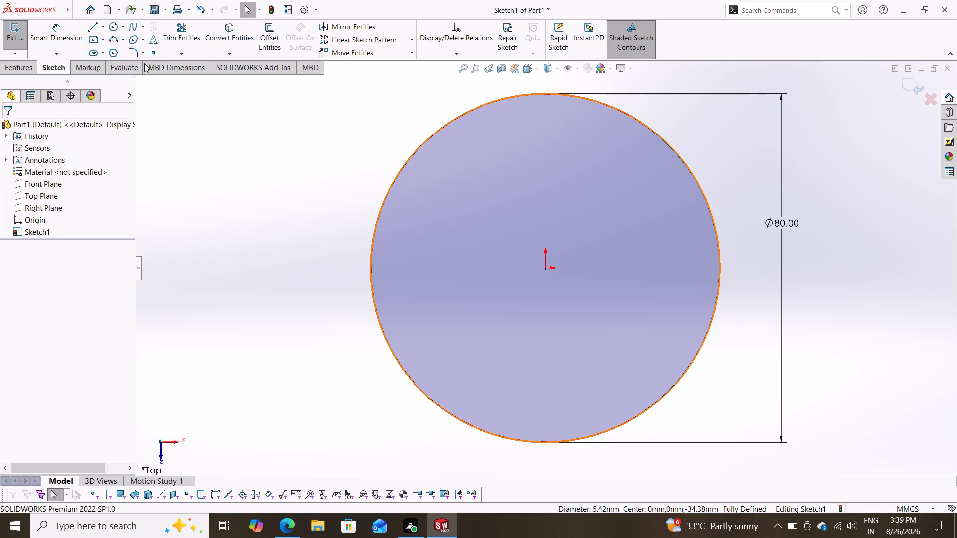
Sketch a second circle centred on the origin and dimension its diameter to 66 mm.
{"action": "left_click", "coordinate": [113, 31]}
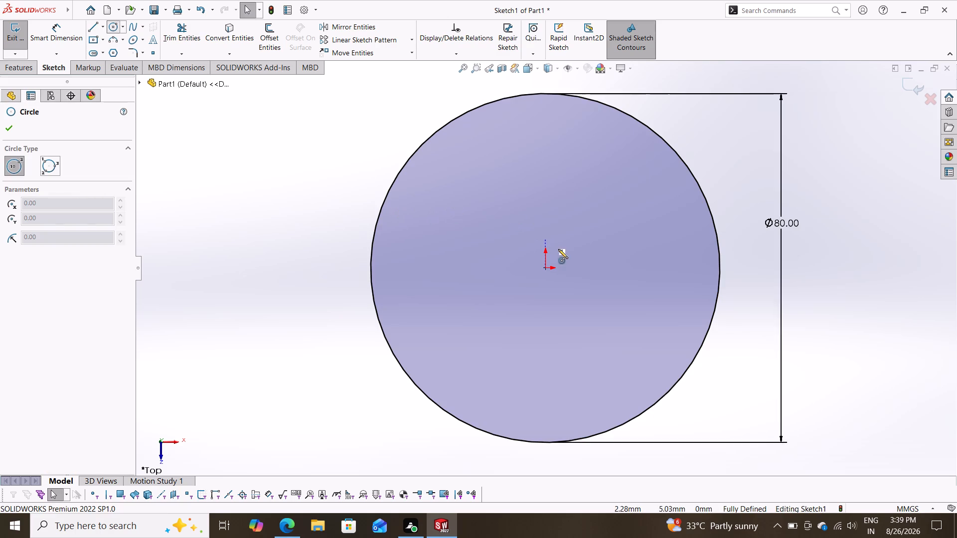
{"action": "left_click", "coordinate": [545, 267]}
{"action": "left_click", "coordinate": [434, 316]}
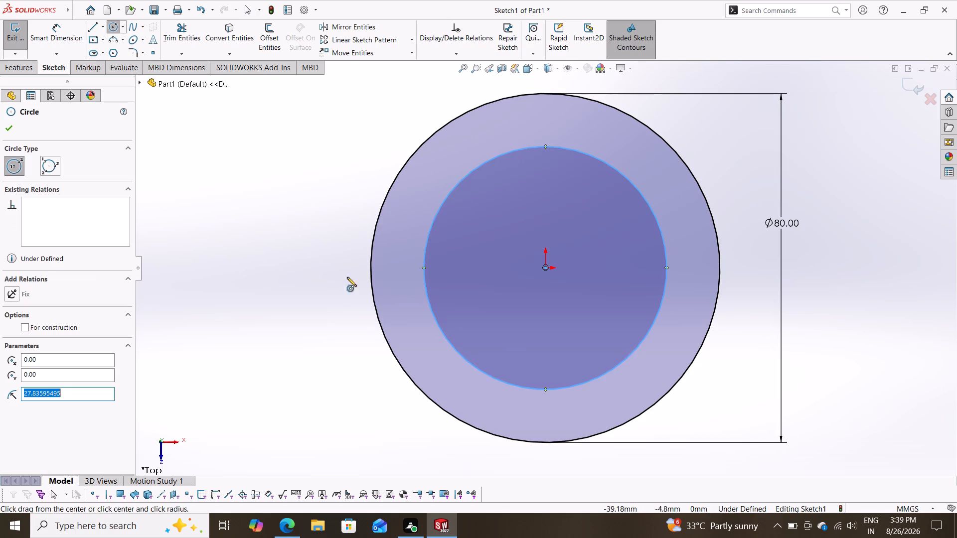
{"action": "left_click", "coordinate": [58, 25]}
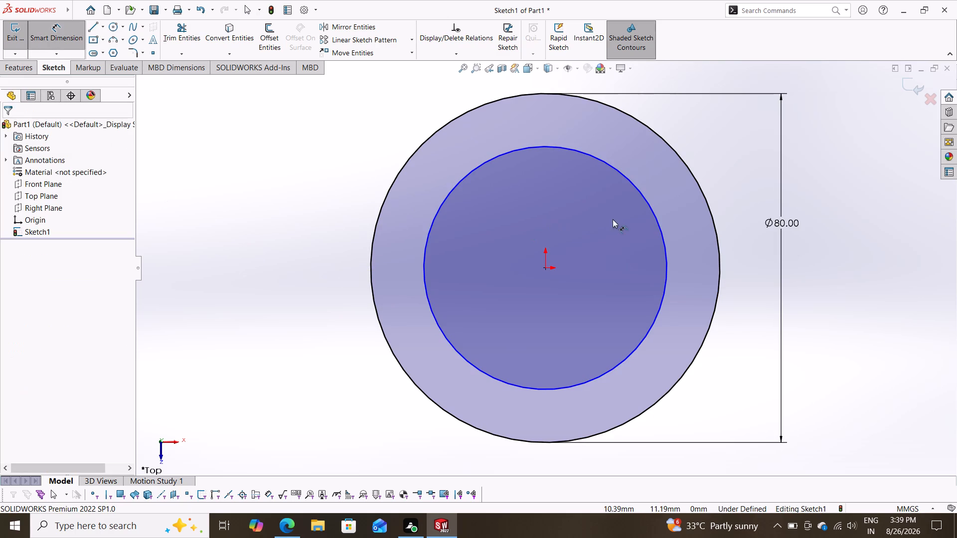
{"action": "left_click", "coordinate": [658, 224]}
{"action": "left_click", "coordinate": [756, 265]}
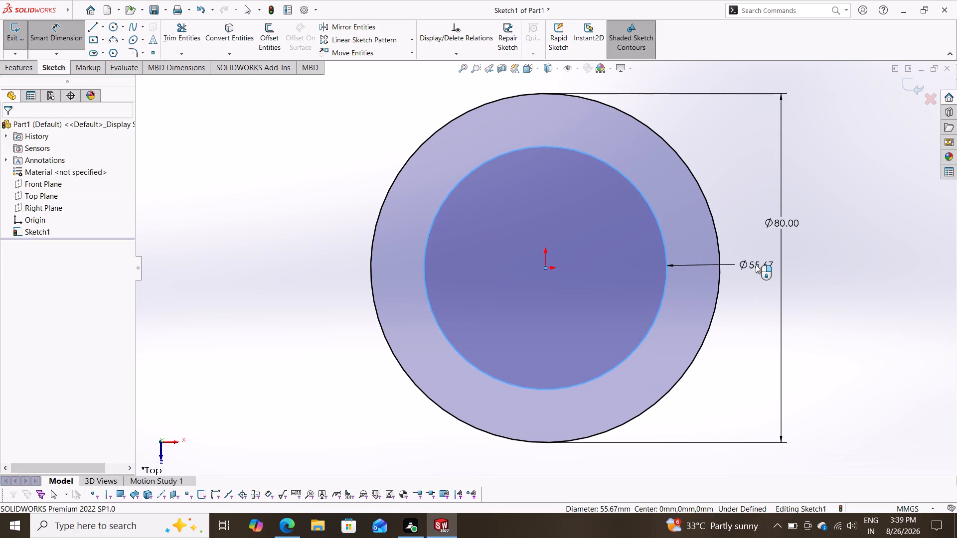
{"action": "type", "text": "66"}
{"action": "key", "text": "Return"}
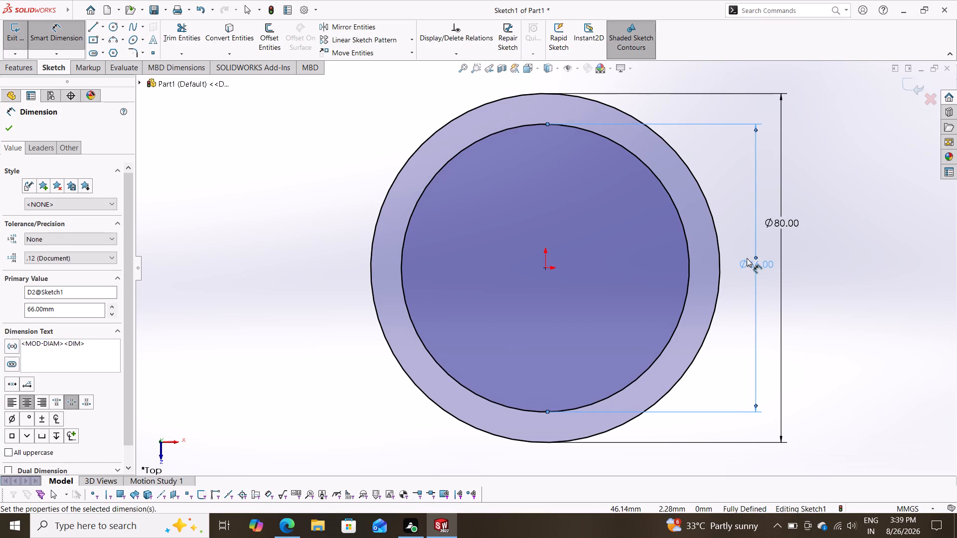
{"action": "left_click", "coordinate": [5, 132]}
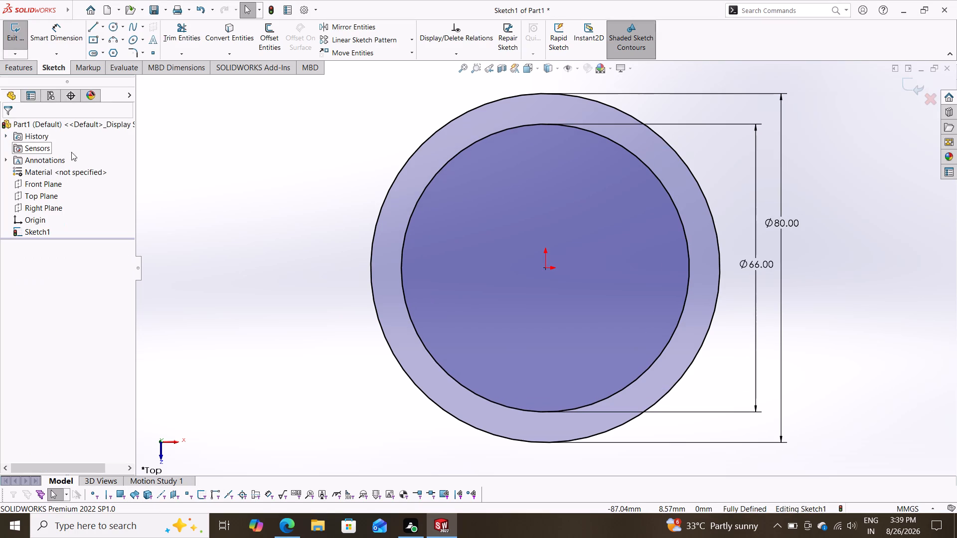
Convert the 66 mm circle to construction geometry.
{"action": "left_click", "coordinate": [432, 181]}
{"action": "left_click", "coordinate": [24, 285]}
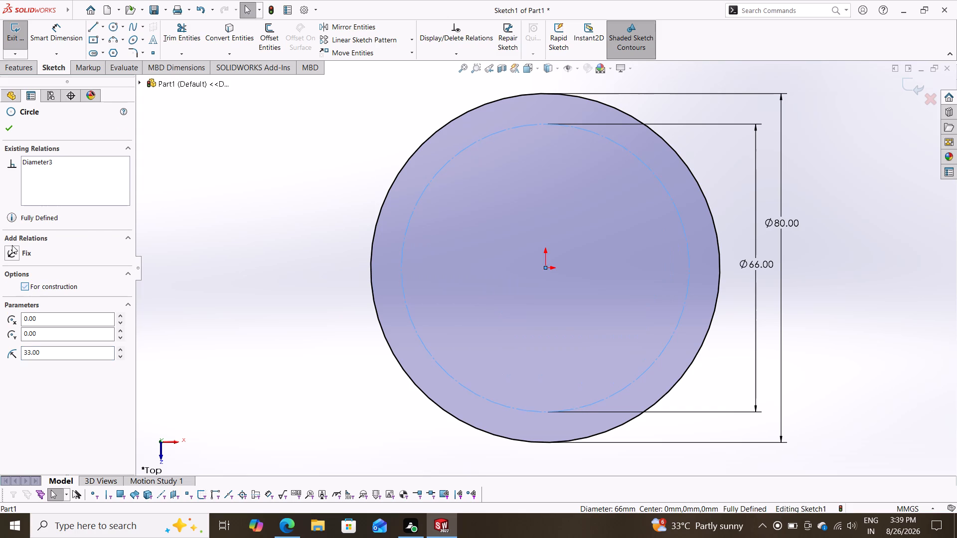
{"action": "left_click", "coordinate": [2, 128]}
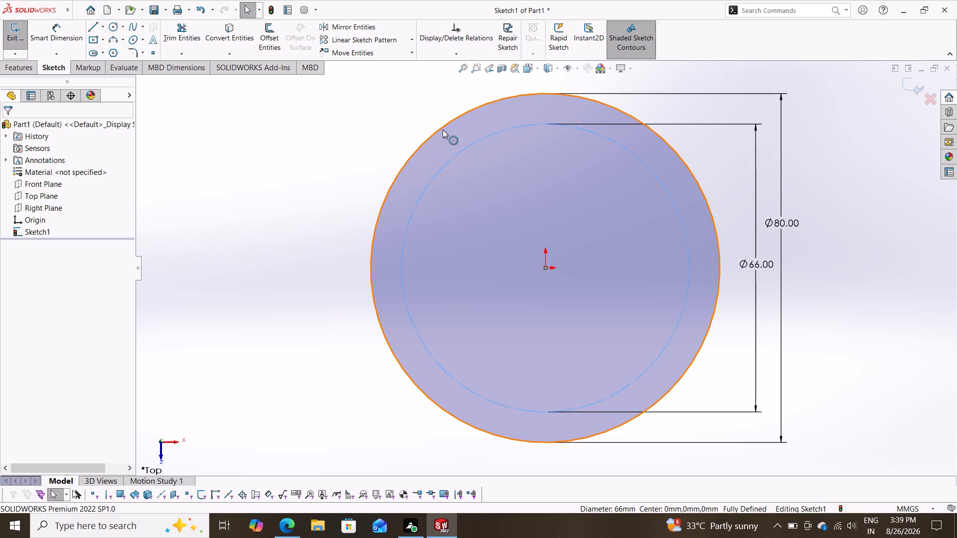
Draw a vertical centerline through the origin between the bottom and top quadrant points of the 66 mm construction circle.
{"action": "left_click", "coordinate": [108, 25]}
{"action": "left_click", "coordinate": [104, 25]}
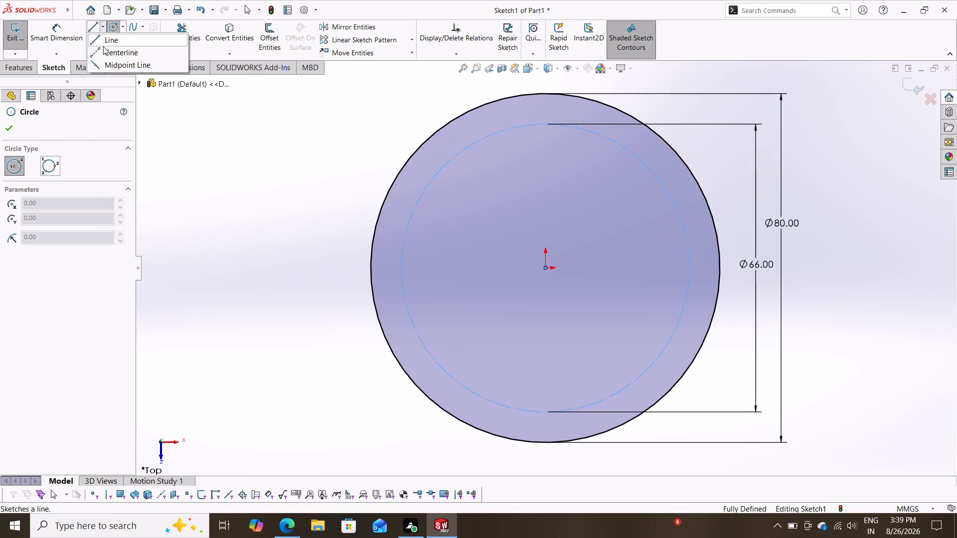
{"action": "left_click", "coordinate": [103, 46]}
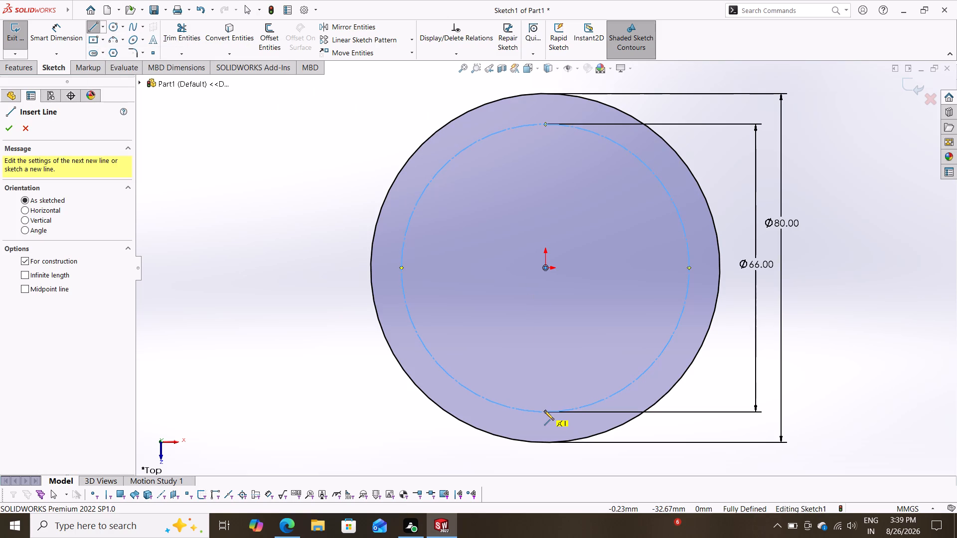
{"action": "left_click", "coordinate": [544, 410]}
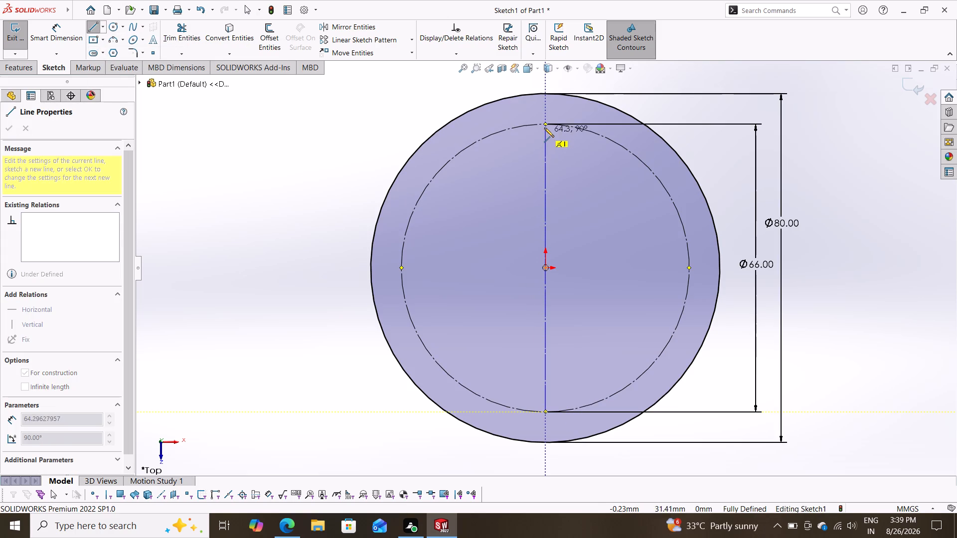
{"action": "left_click", "coordinate": [544, 124]}
{"action": "key", "text": "Escape"}
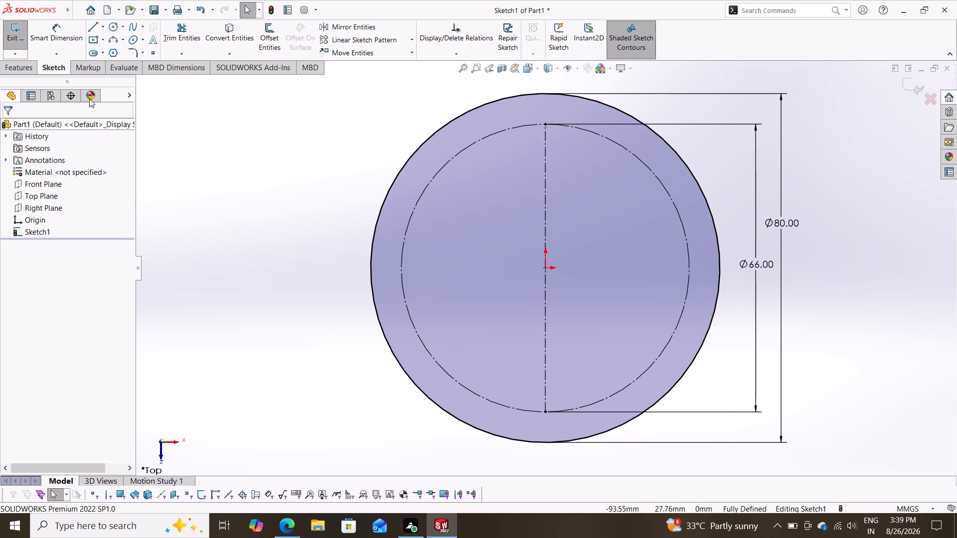
Sketch two small circles centred on the construction circle, vertically aligned right of the centerline: upper radius about 3.2 mm, lower about 2 mm.
{"action": "left_click", "coordinate": [108, 30]}
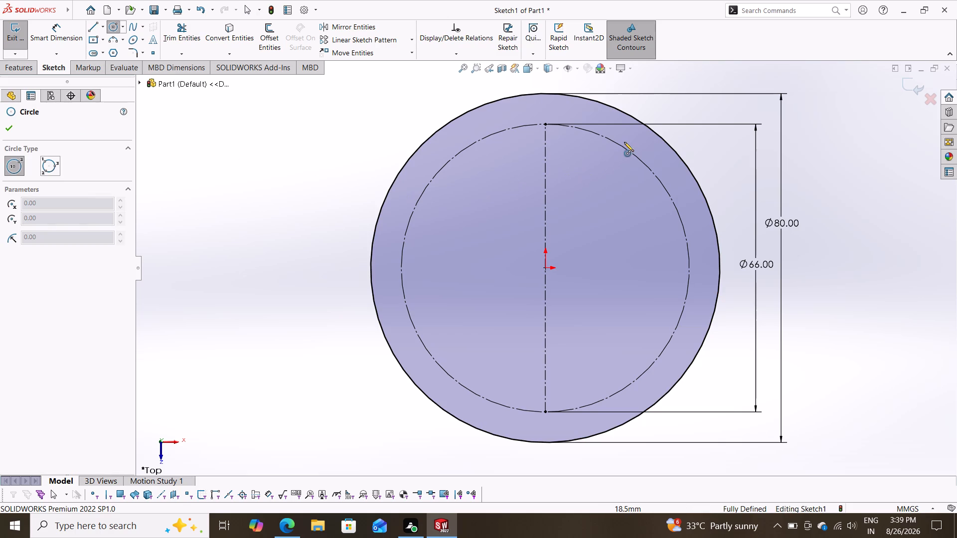
{"action": "left_click", "coordinate": [621, 145]}
{"action": "left_click", "coordinate": [623, 159]}
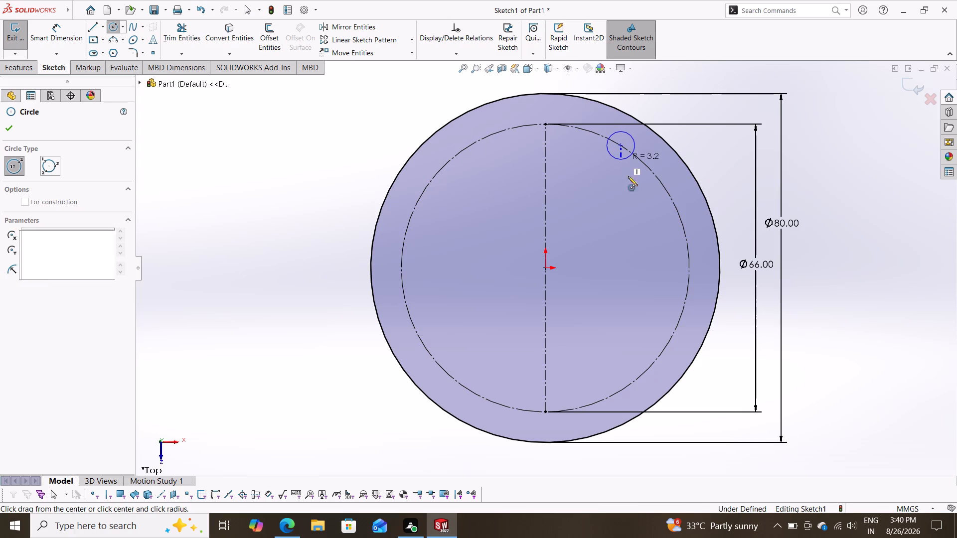
{"action": "left_click", "coordinate": [619, 391]}
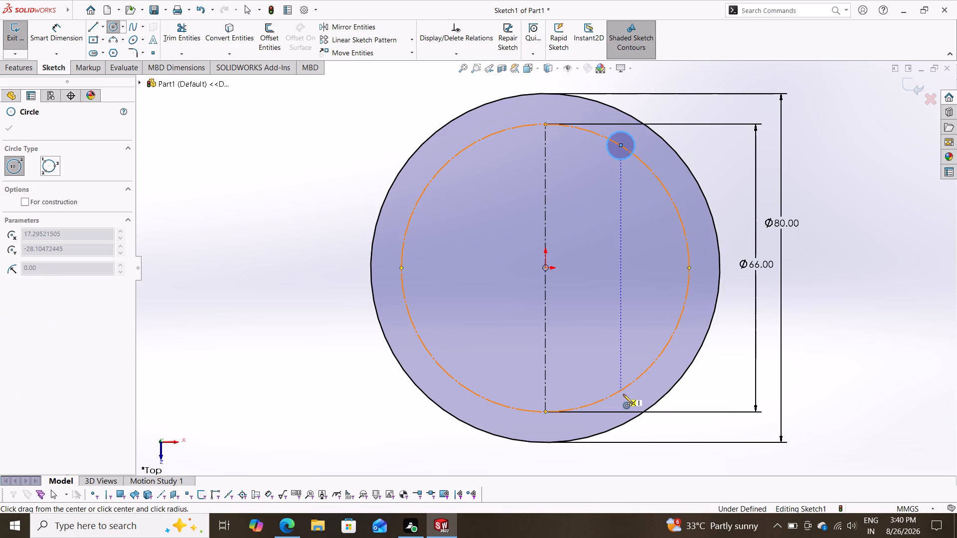
{"action": "left_click", "coordinate": [625, 399]}
Dimension the distance between the two small circles' centres to 46 mm.
{"action": "left_click_drag", "start_coordinate": [53, 30], "coordinate": [57, 30]}
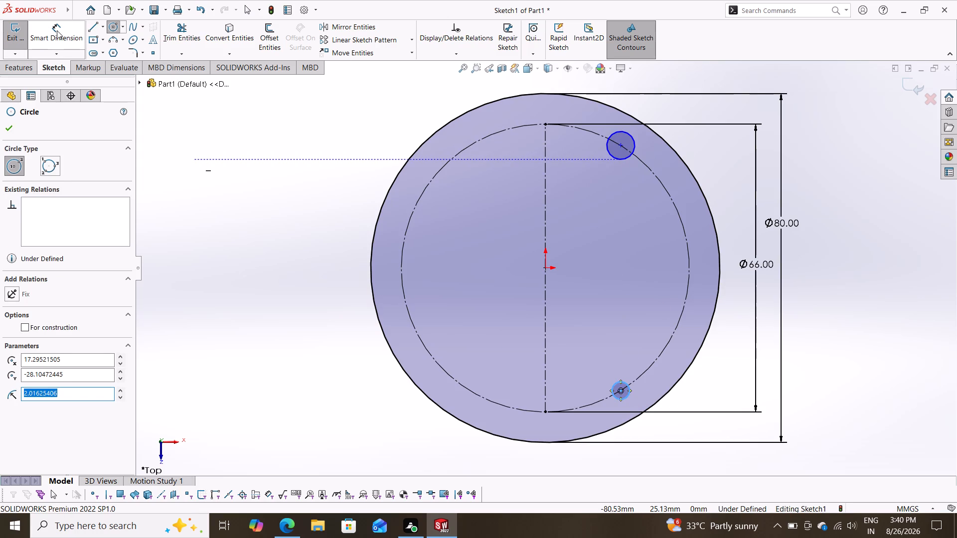
{"action": "left_click_drag", "start_coordinate": [57, 30], "coordinate": [58, 32]}
{"action": "left_click", "coordinate": [622, 146]}
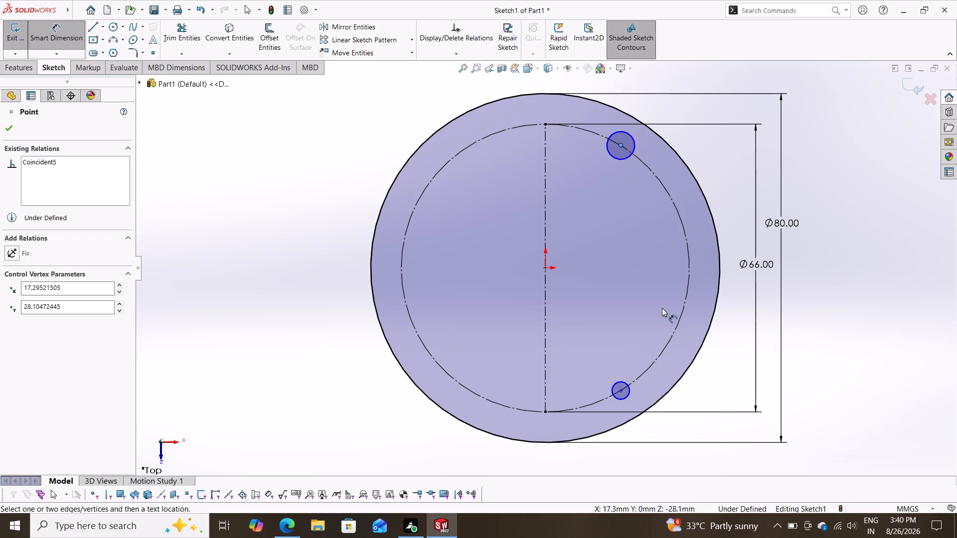
{"action": "left_click_drag", "start_coordinate": [623, 390], "coordinate": [632, 379]}
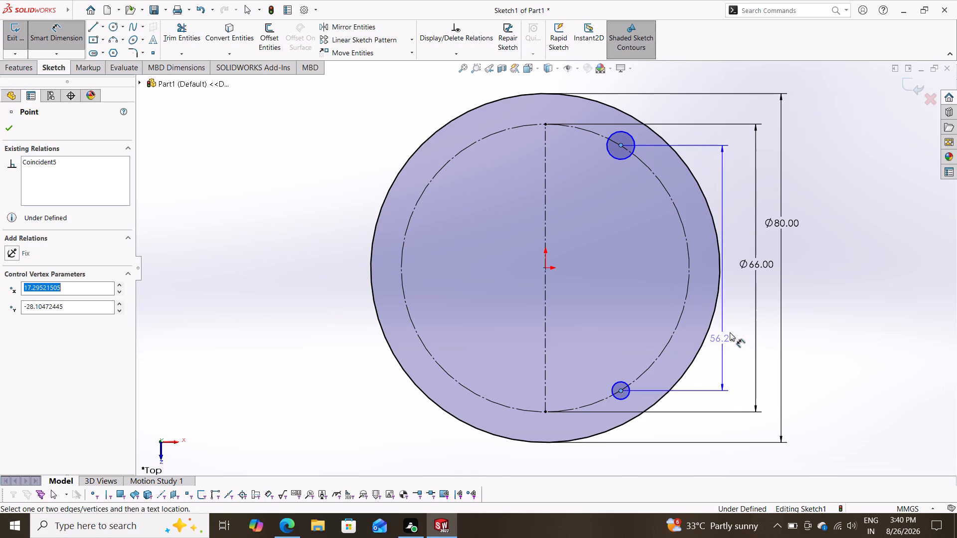
{"action": "left_click", "coordinate": [835, 277]}
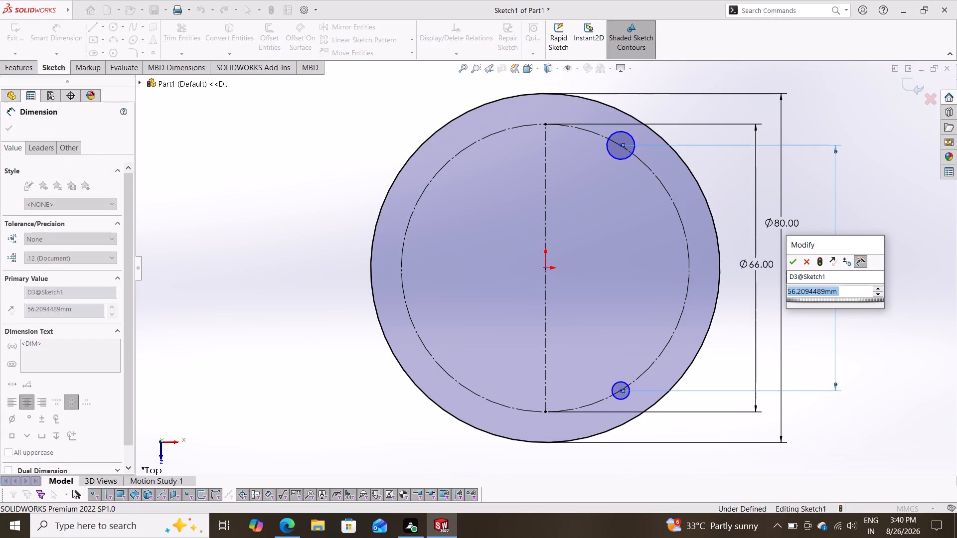
{"action": "type", "text": "46"}
{"action": "key", "text": "Return"}
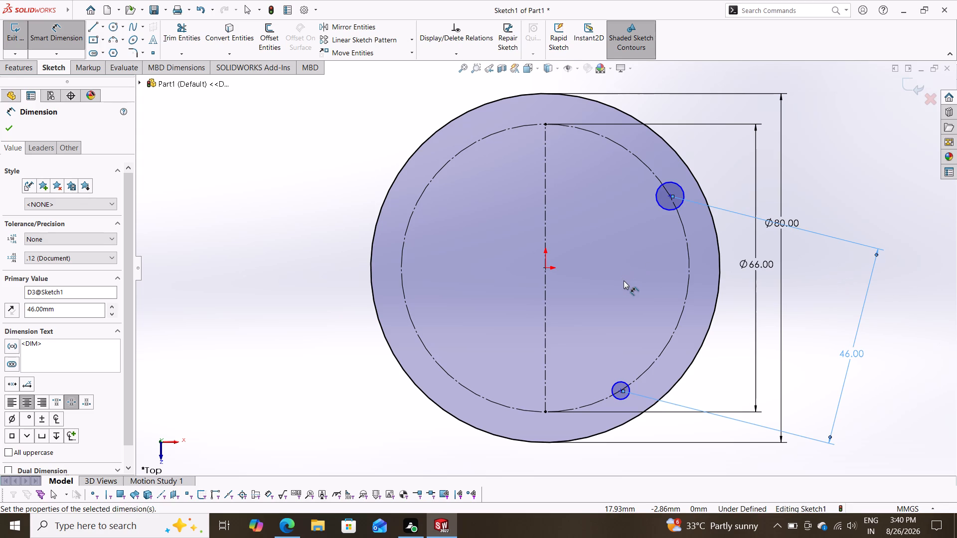
{"action": "key", "text": "Escape"}
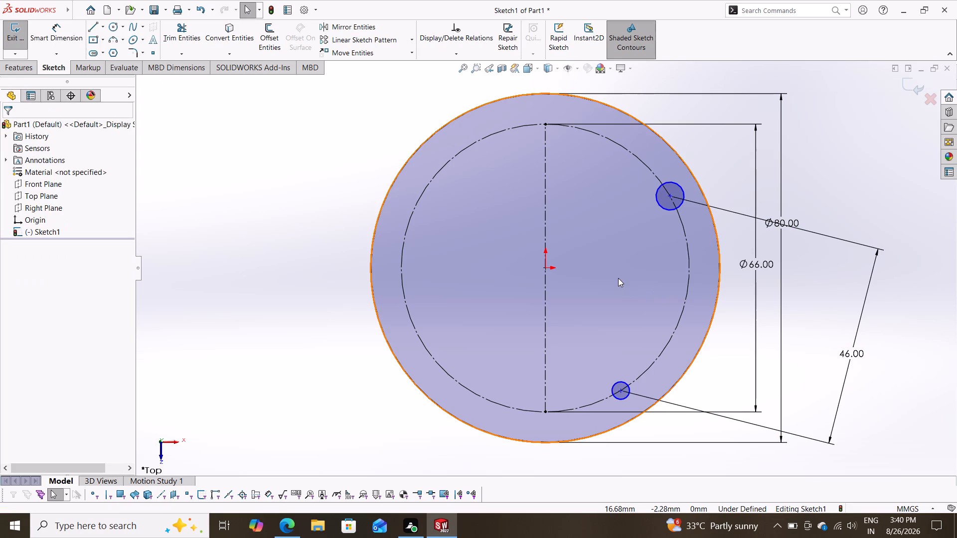
Add a Vertical relation between the centre points of the two small circles.
{"action": "left_click", "coordinate": [621, 392], "text": "shift"}
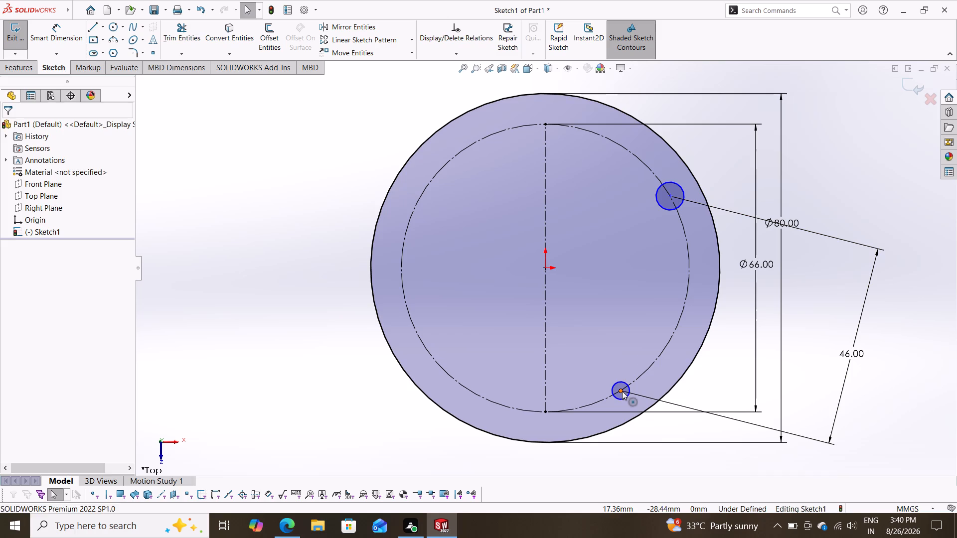
{"action": "left_click", "coordinate": [670, 199], "text": "shift"}
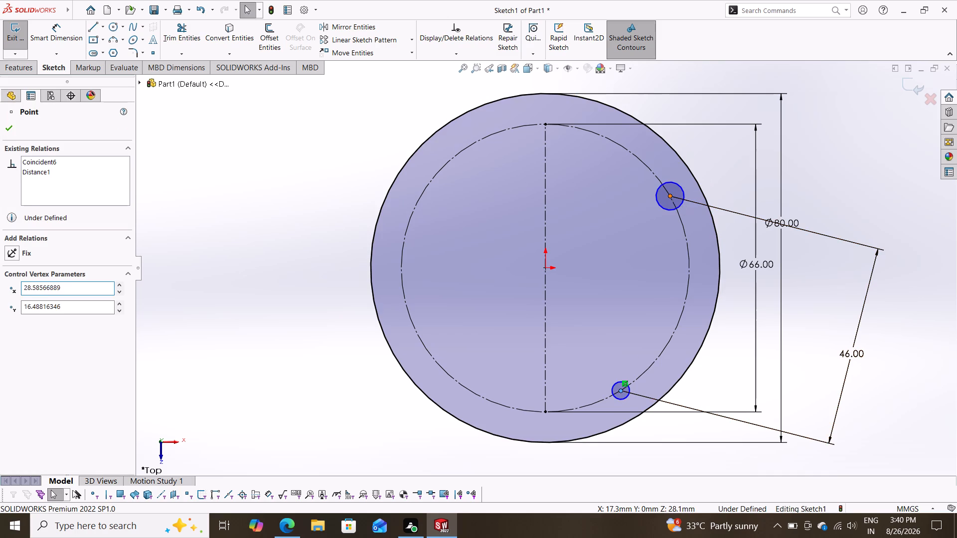
{"action": "left_click", "coordinate": [14, 317]}
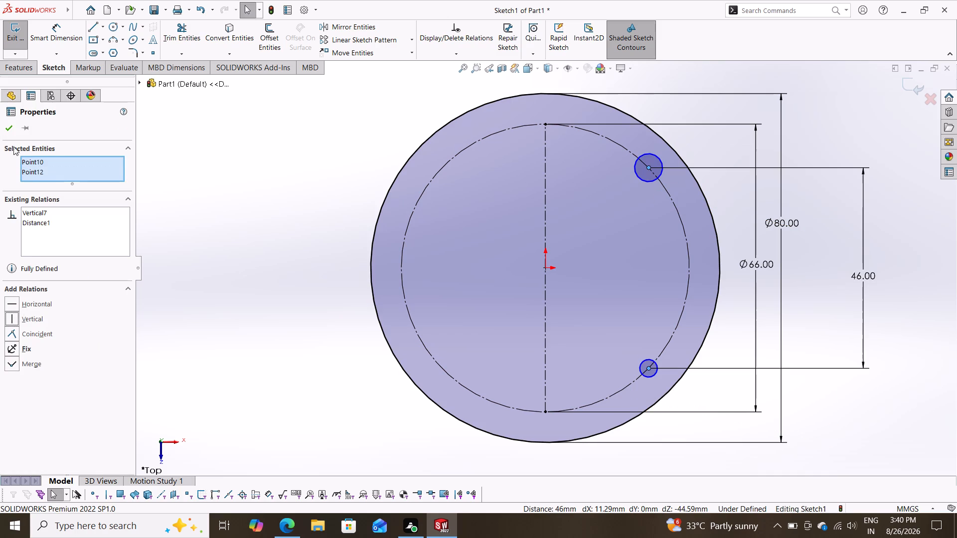
{"action": "left_click", "coordinate": [12, 131]}
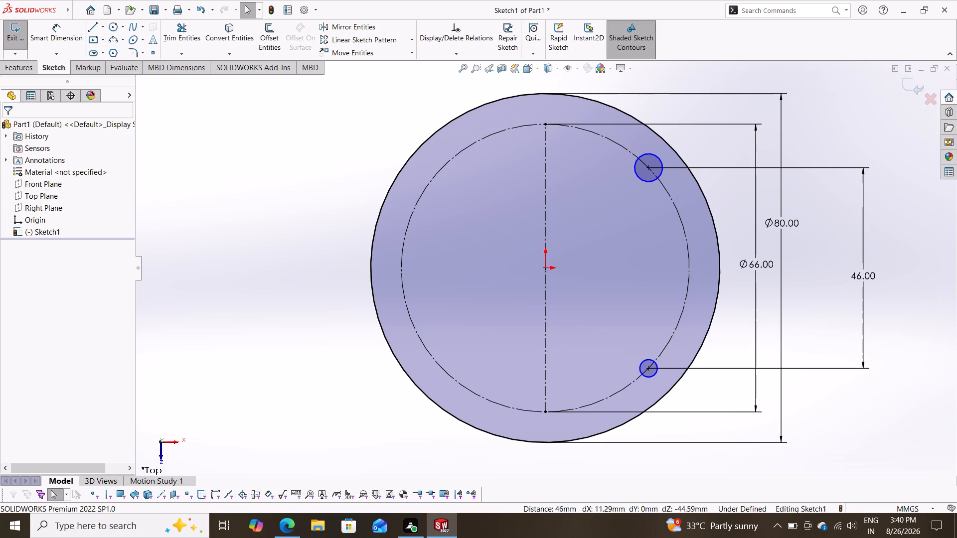
Dimension both small circles on the construction circle to a diameter of 8 mm each.
{"action": "left_click", "coordinate": [46, 32]}
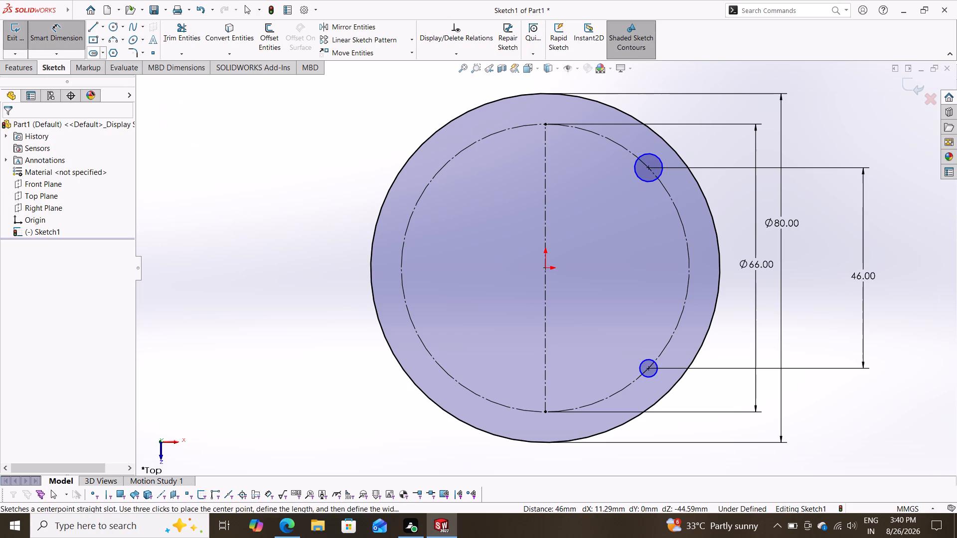
{"action": "left_click", "coordinate": [659, 155]}
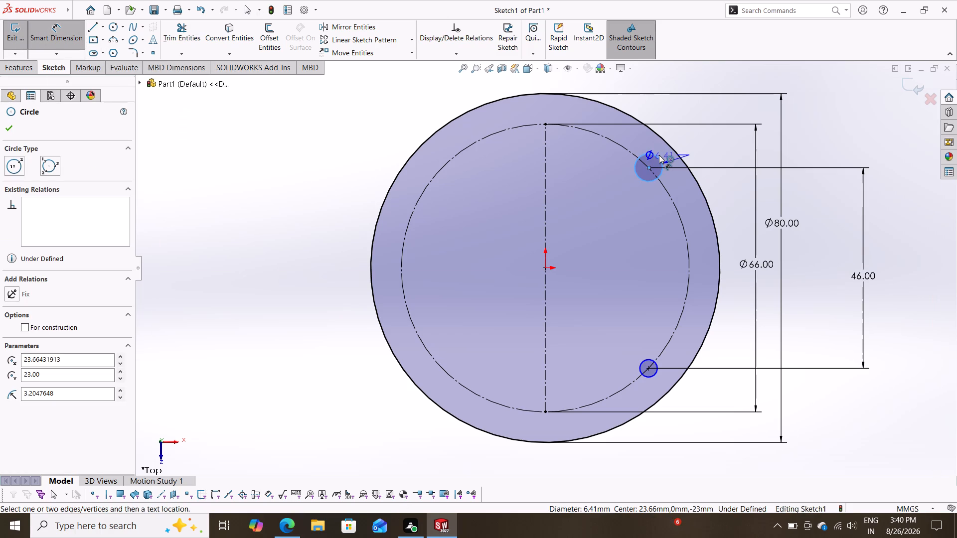
{"action": "left_click", "coordinate": [655, 145]}
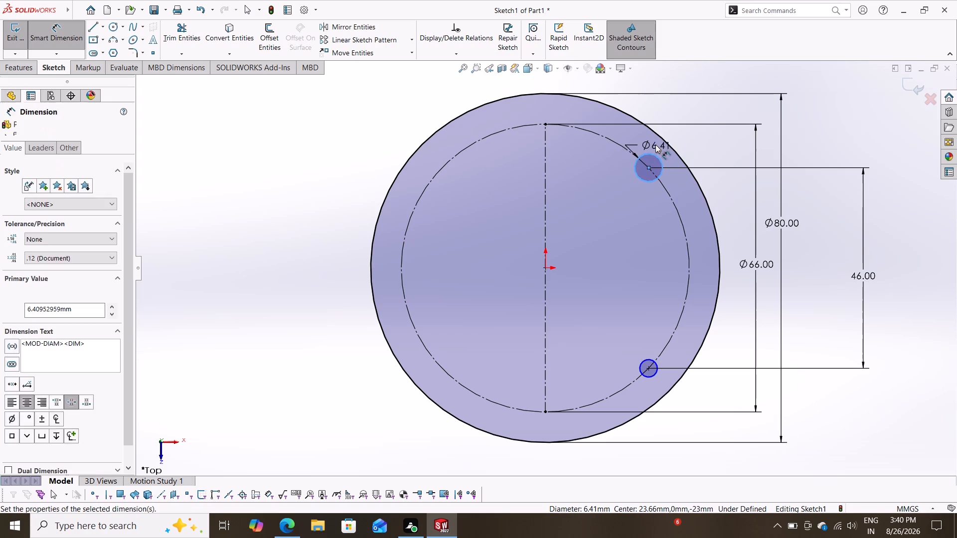
{"action": "key", "text": "8"}
{"action": "key", "text": "Return"}
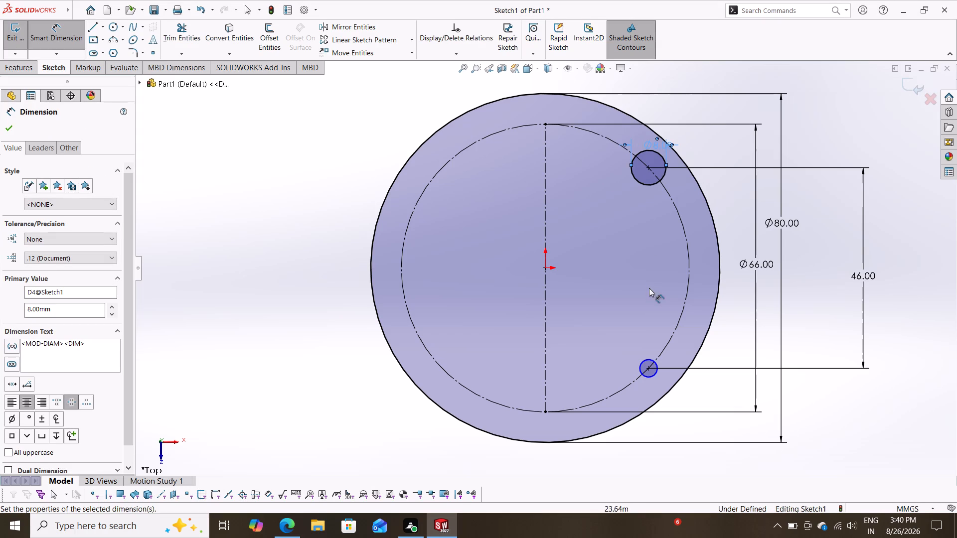
{"action": "left_click", "coordinate": [657, 364]}
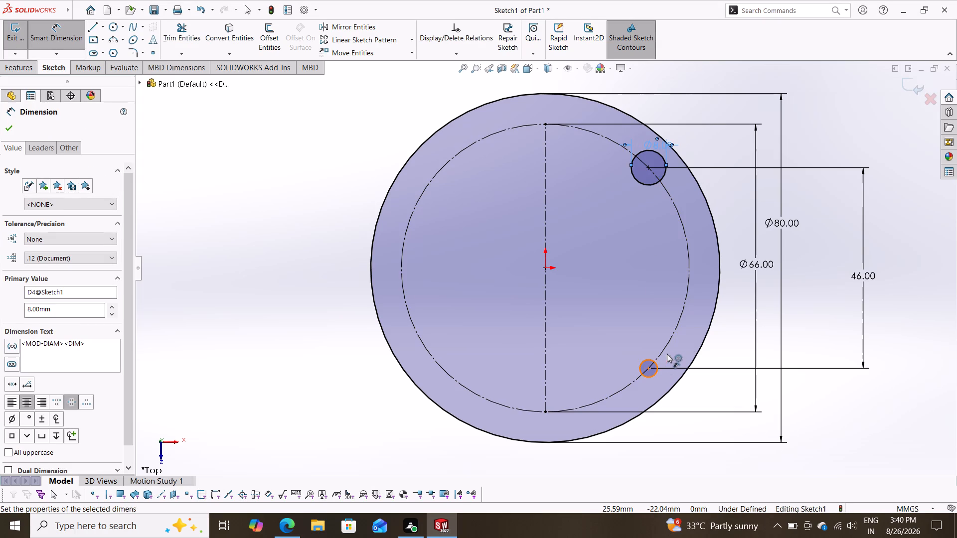
{"action": "left_click", "coordinate": [675, 343]}
{"action": "key", "text": "8"}
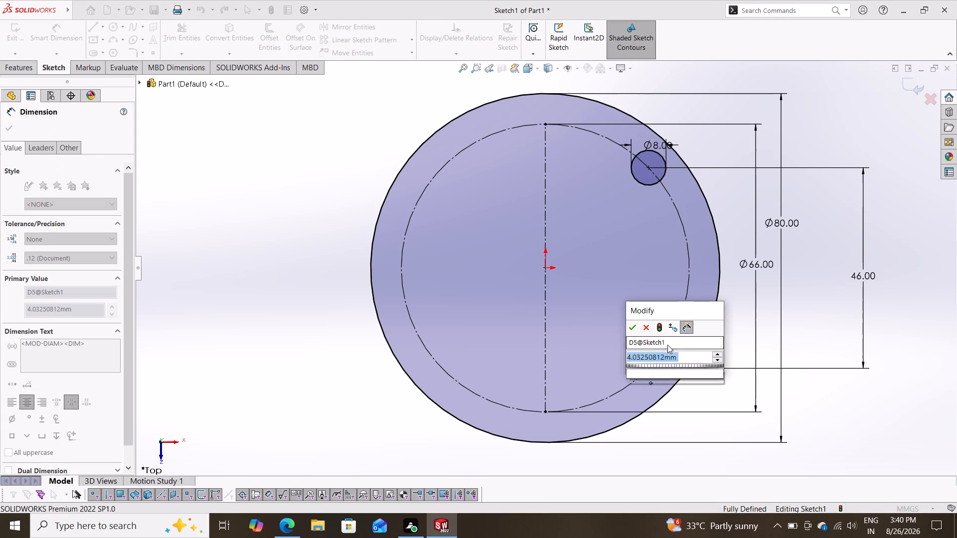
{"action": "key", "text": "Return"}
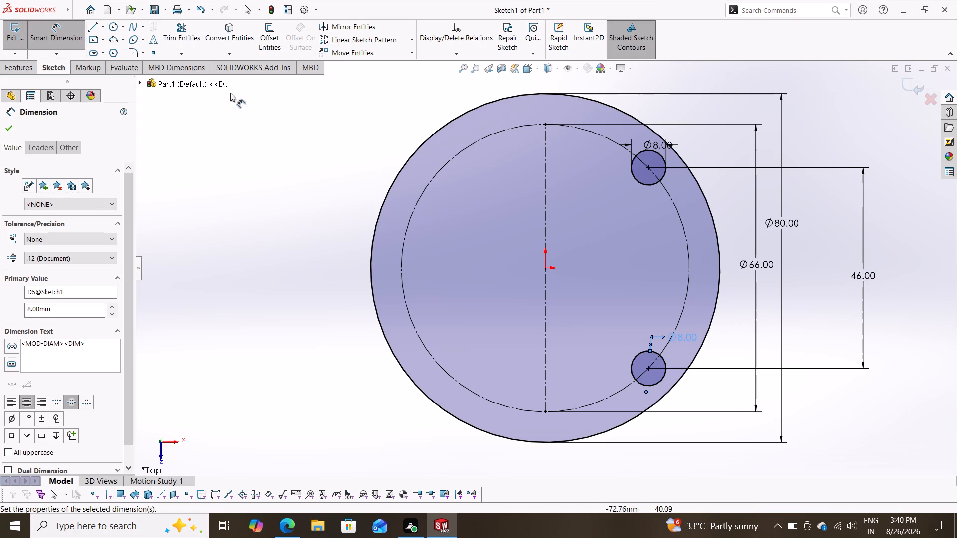
Mirror the two 8 mm circles about the vertical centerline, keeping the originals.
{"action": "left_click", "coordinate": [352, 26]}
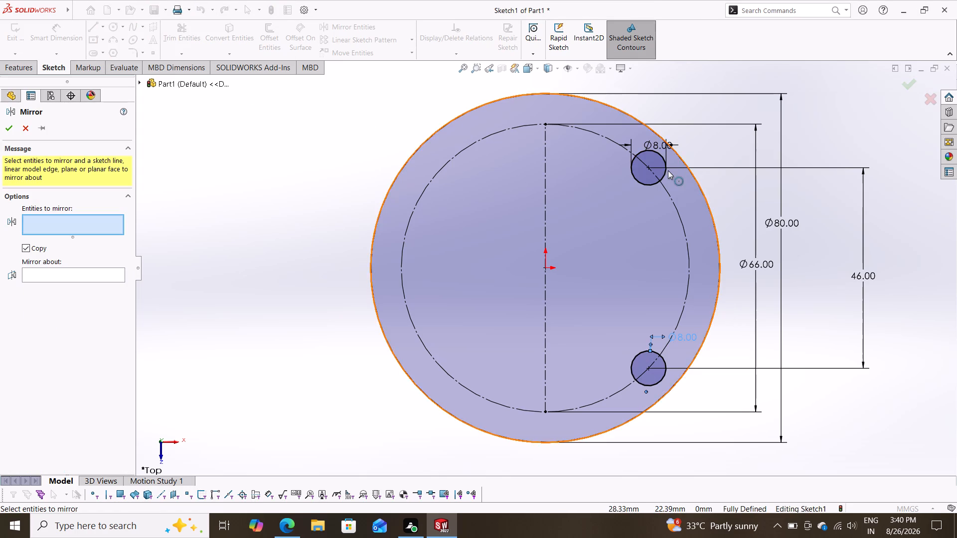
{"action": "left_click", "coordinate": [667, 170]}
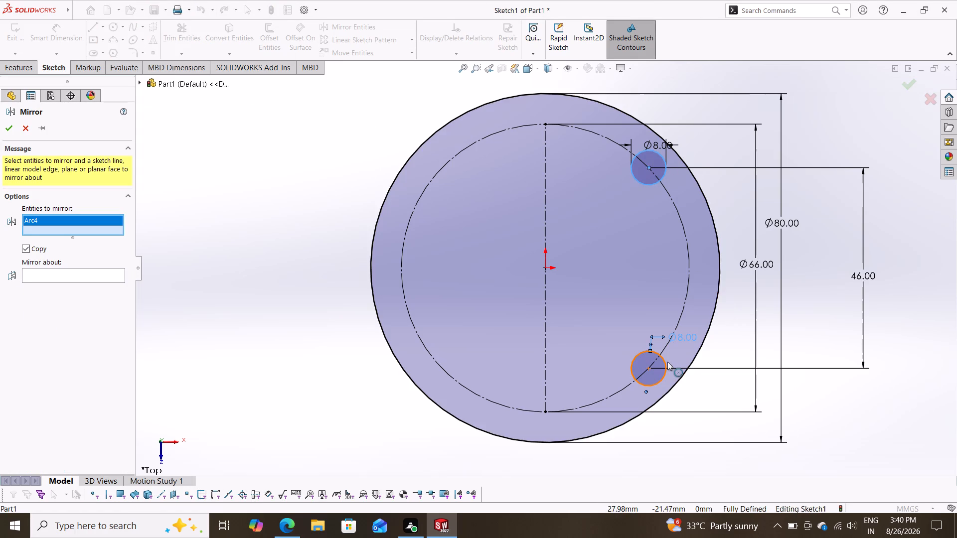
{"action": "left_click", "coordinate": [666, 362]}
{"action": "left_click", "coordinate": [51, 281]}
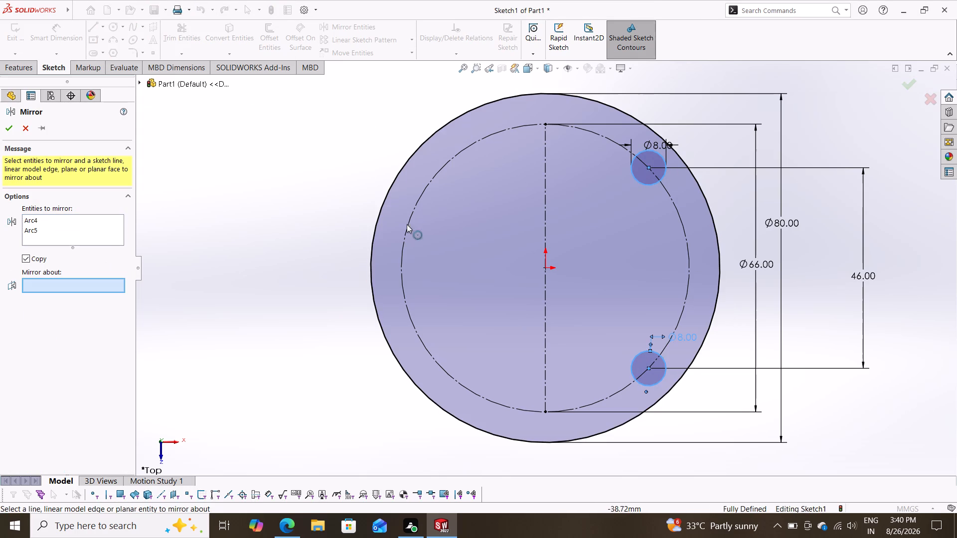
{"action": "left_click", "coordinate": [548, 212]}
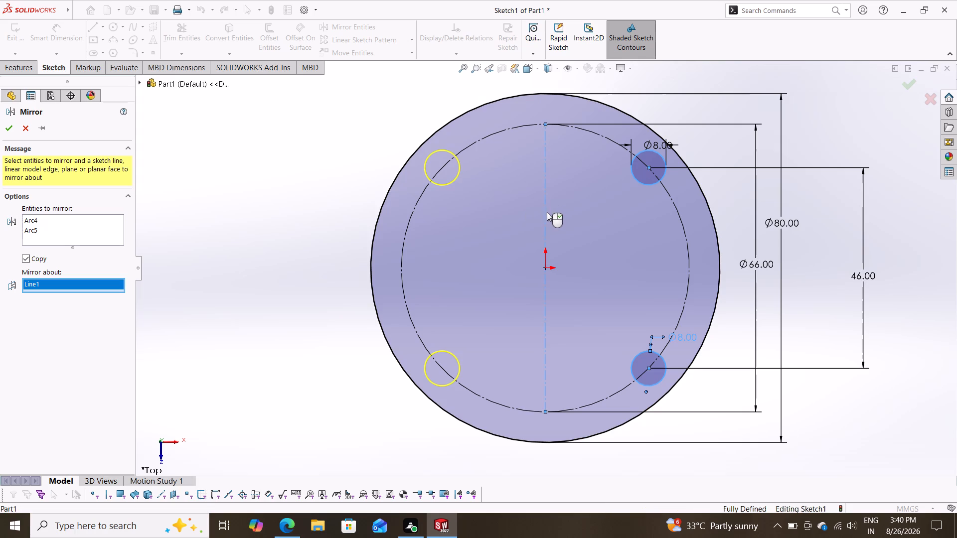
{"action": "left_click", "coordinate": [11, 127]}
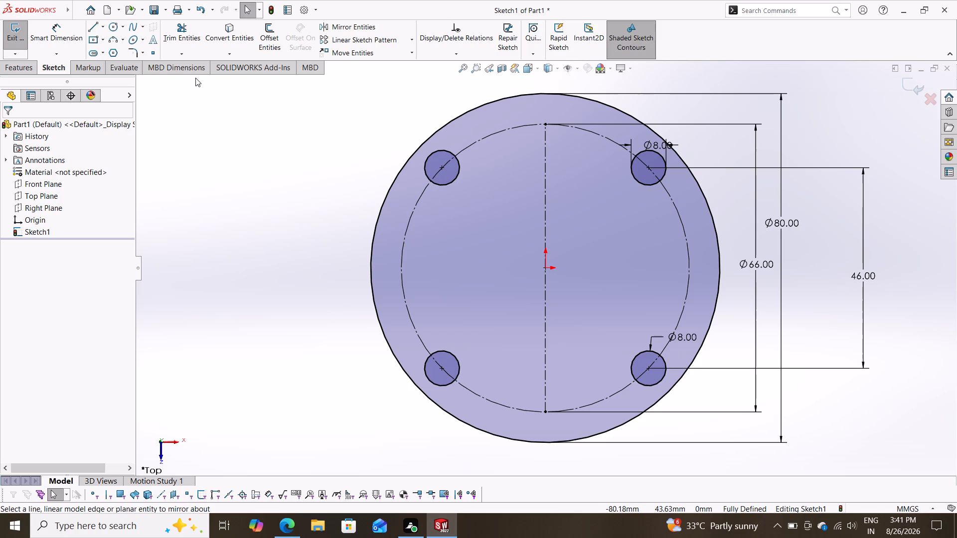
Extrude the disc profile with its four holes as a boss to a blind depth of 8 mm.
{"action": "left_click", "coordinate": [21, 63]}
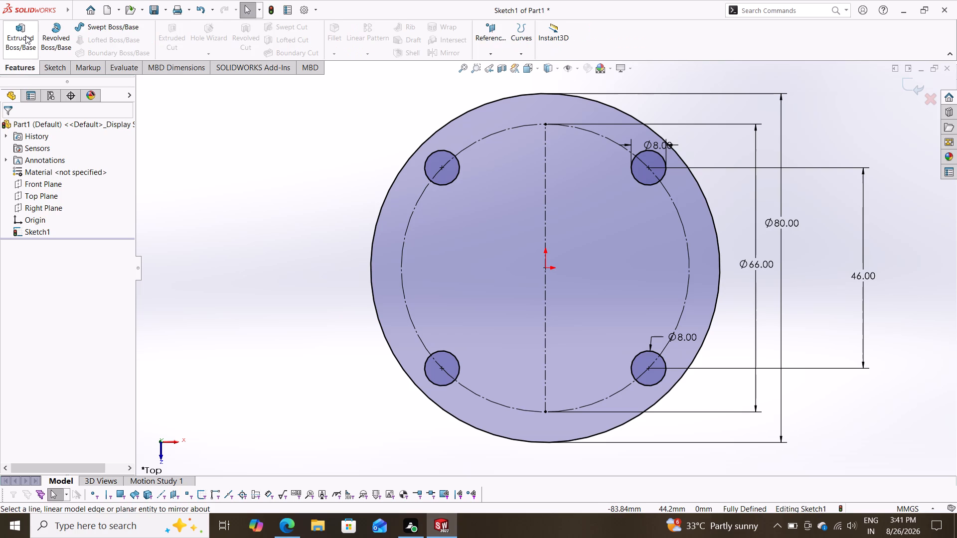
{"action": "left_click", "coordinate": [25, 35]}
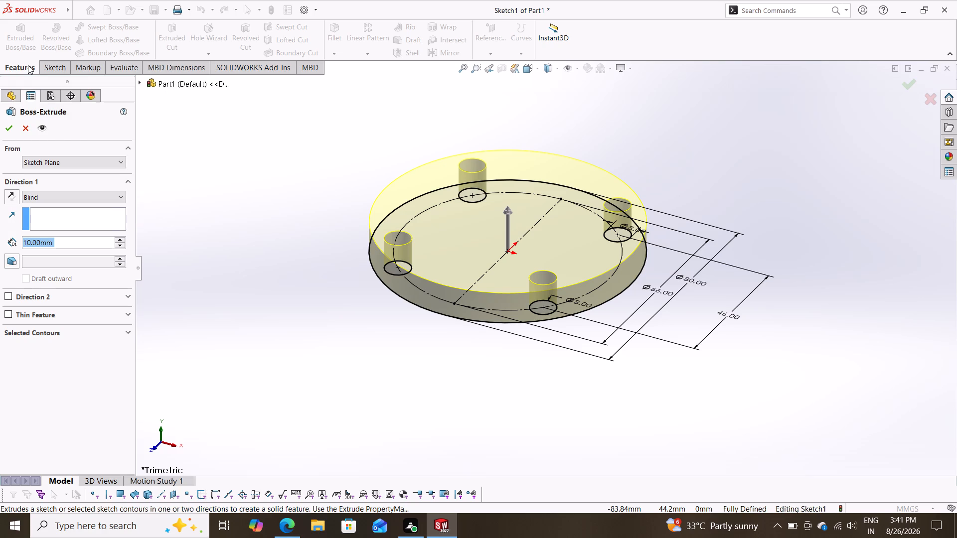
{"action": "key", "text": "8"}
{"action": "key", "text": "Return"}
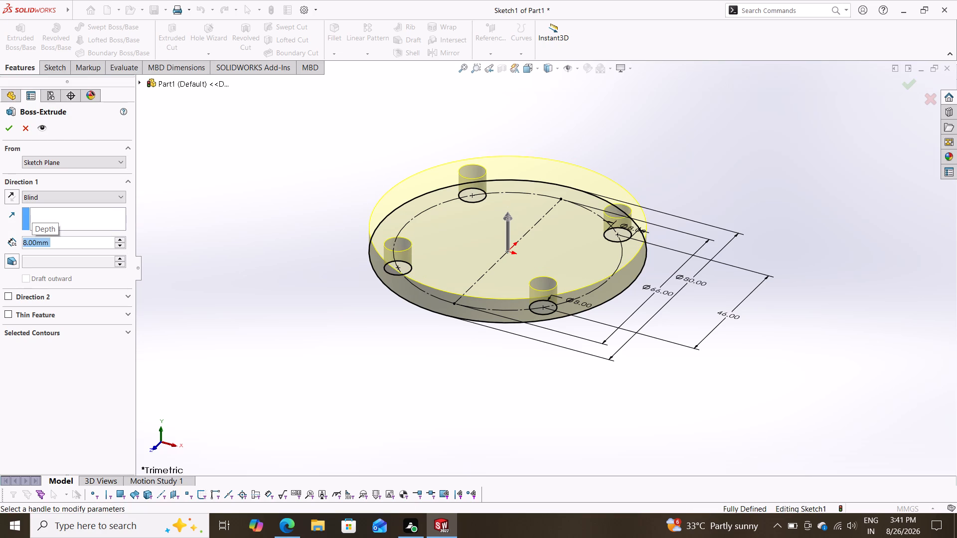
{"action": "left_click", "coordinate": [7, 127]}
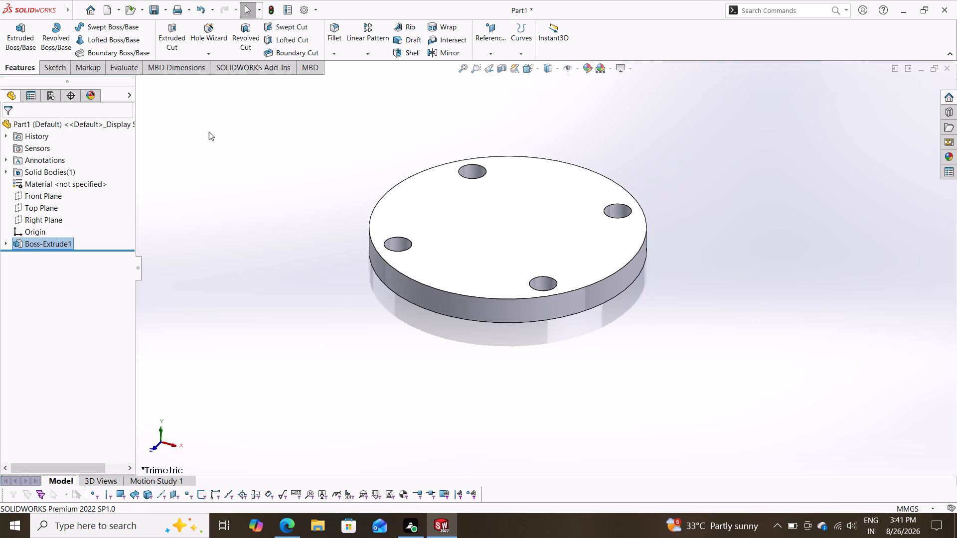
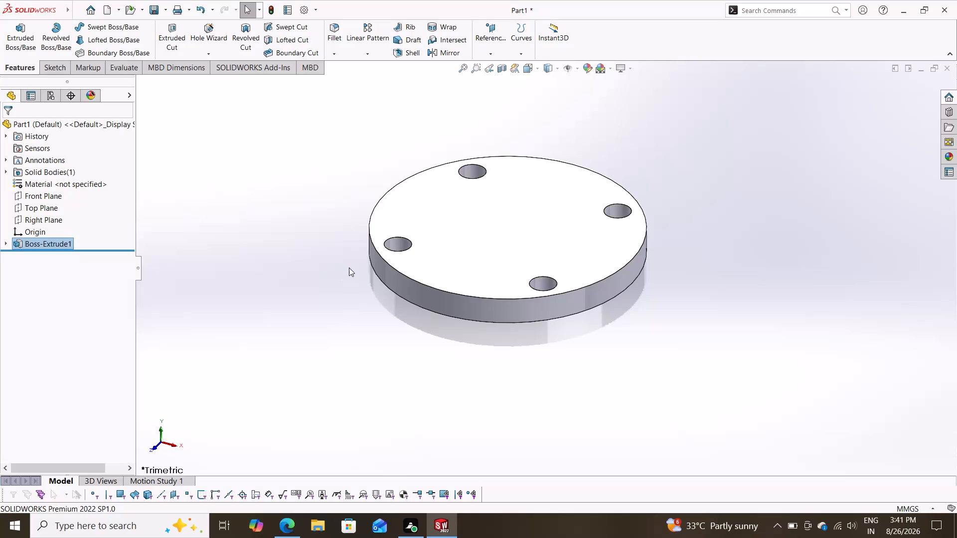
On the disc's top face, sketch a circle about 26 mm in diameter centred on the origin.
{"action": "left_click", "coordinate": [490, 222]}
{"action": "left_click", "coordinate": [534, 195]}
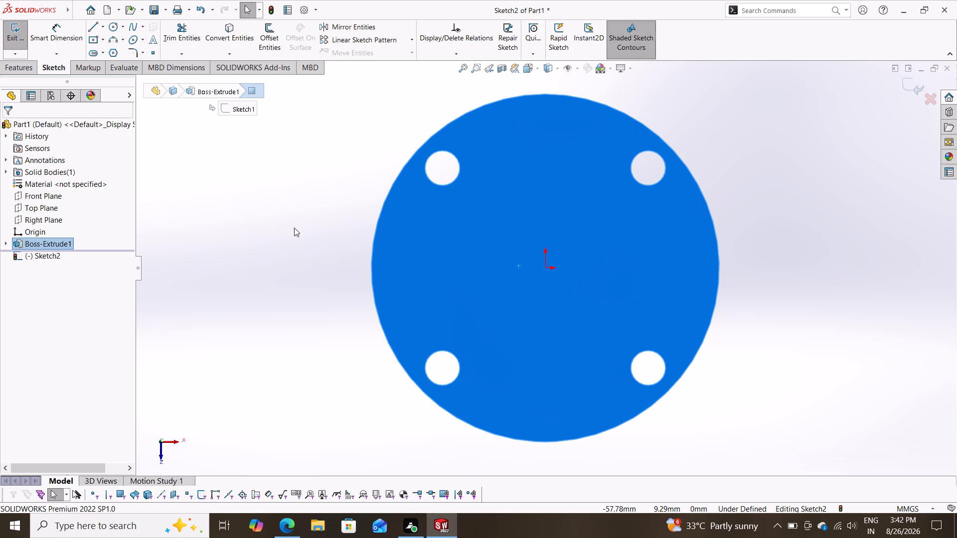
{"action": "left_click", "coordinate": [111, 24]}
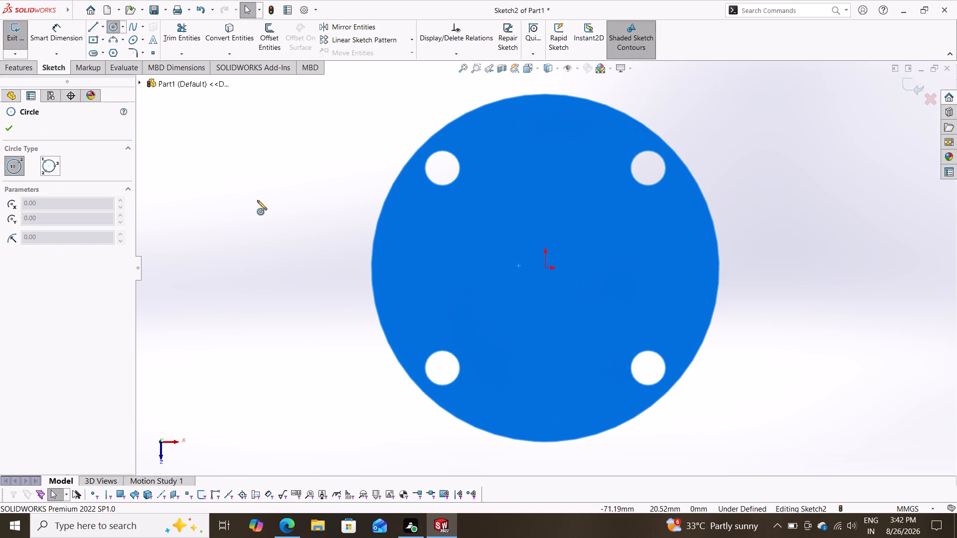
{"action": "left_click", "coordinate": [546, 269]}
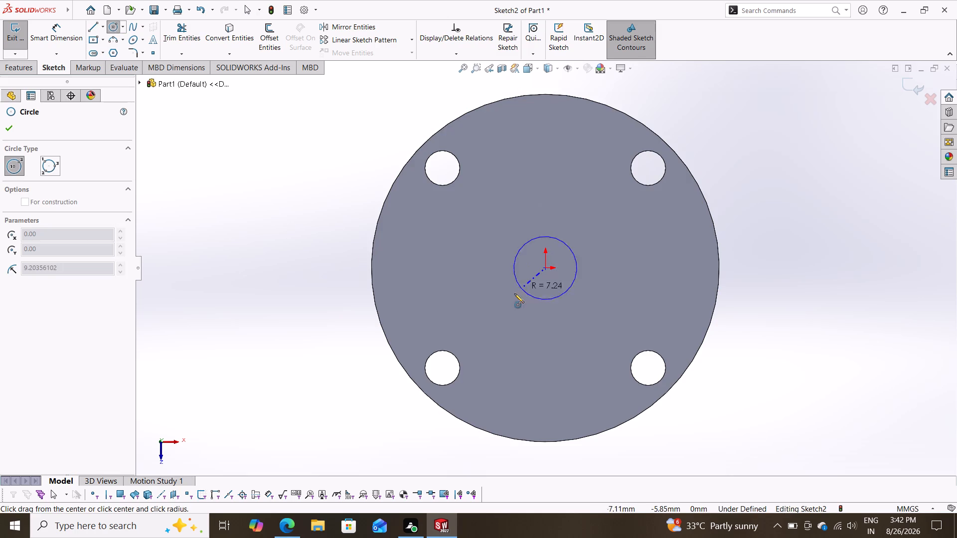
{"action": "left_click", "coordinate": [503, 305]}
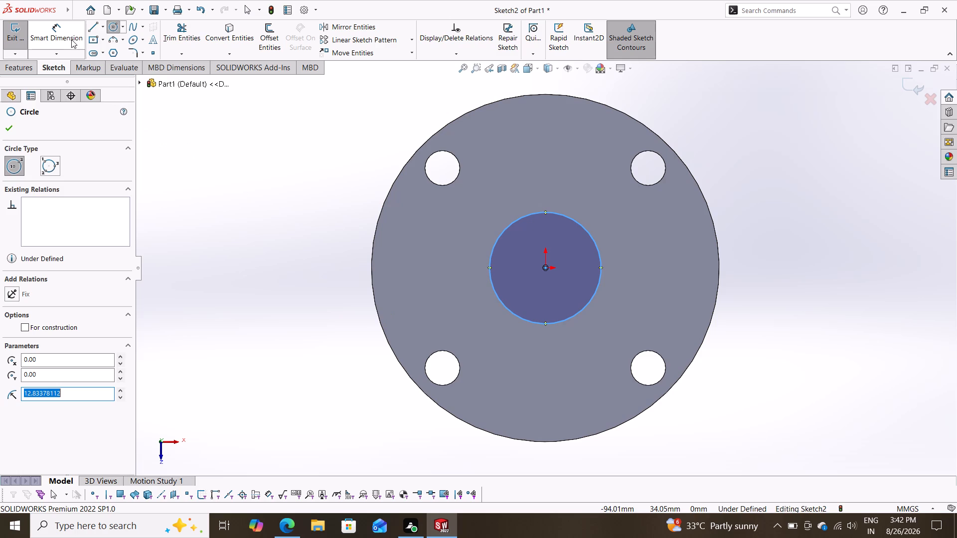
Dimension the central circle to a diameter of 24 mm.
{"action": "left_click", "coordinate": [70, 34]}
{"action": "left_click", "coordinate": [600, 254]}
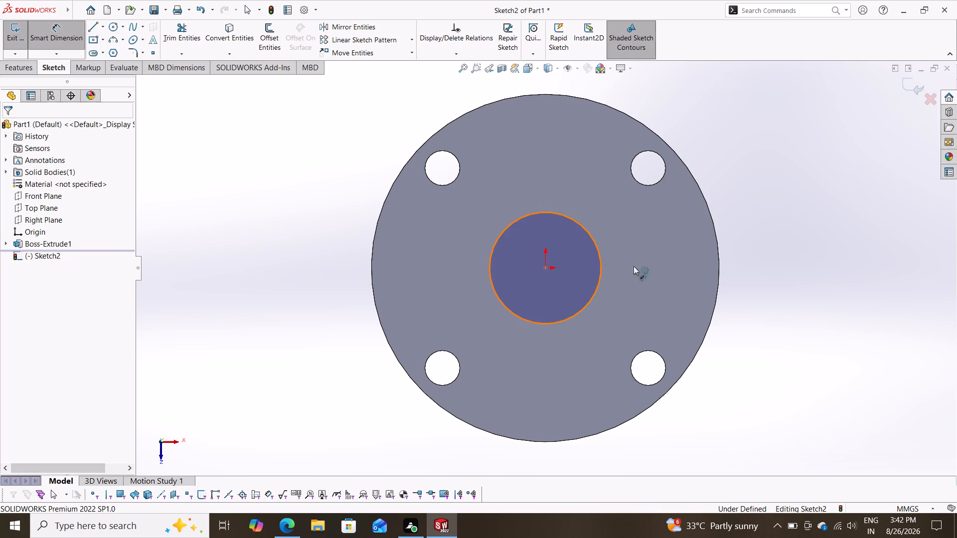
{"action": "left_click", "coordinate": [653, 273]}
{"action": "type", "text": "24"}
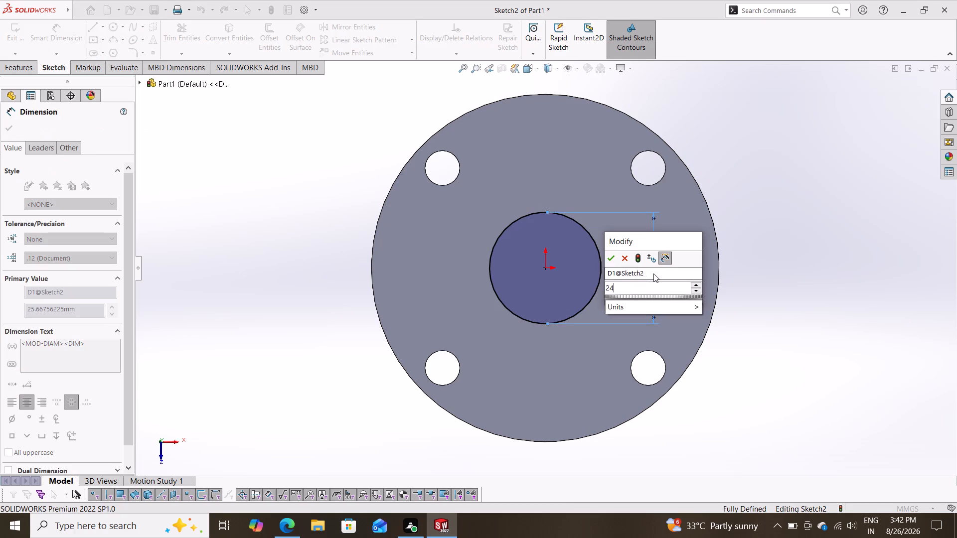
{"action": "key", "text": "Return"}
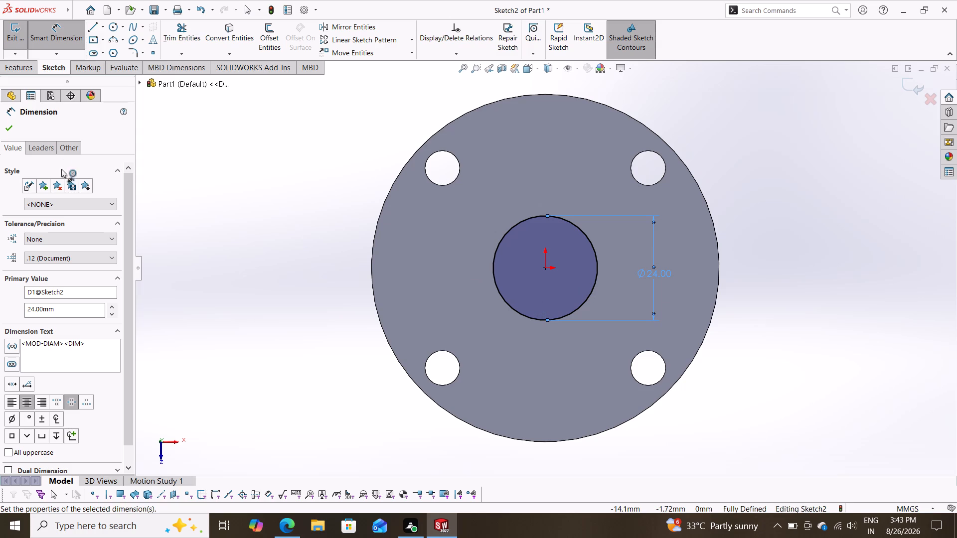
Start a blind boss extrusion of the central circle with a depth of 40-6 mm, reduced by a further 3 mm to 31 mm.
{"action": "left_click", "coordinate": [21, 66]}
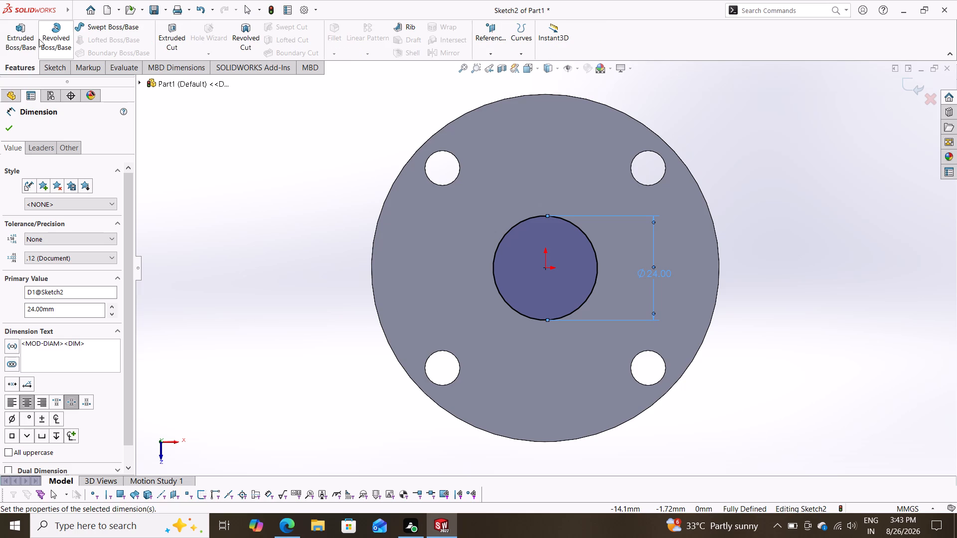
{"action": "left_click", "coordinate": [21, 36]}
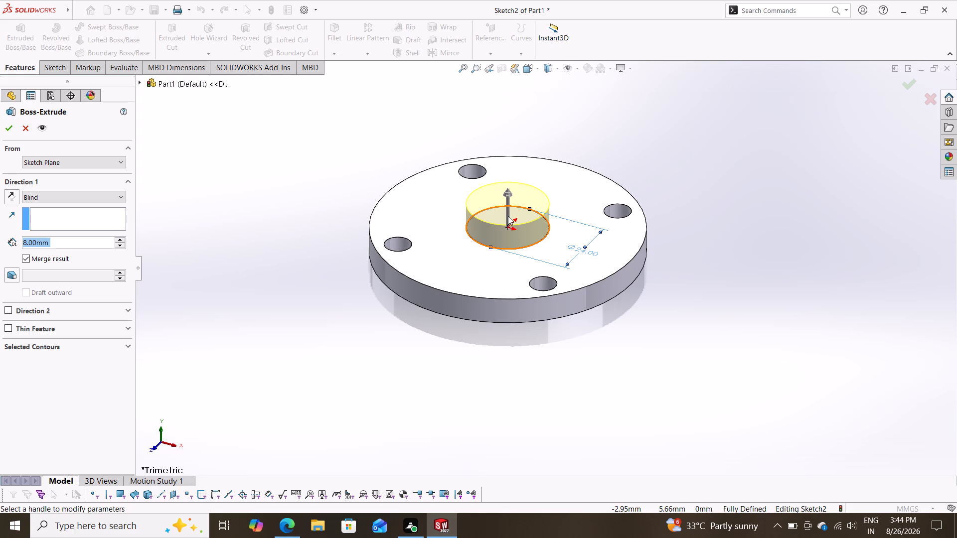
{"action": "type", "text": "40"}
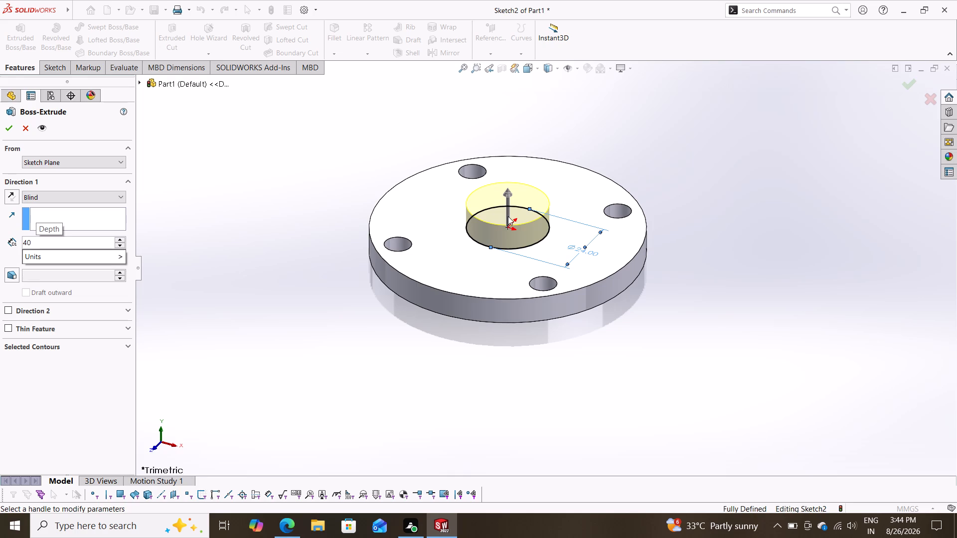
{"action": "type", "text": "-6"}
{"action": "key", "text": "Return"}
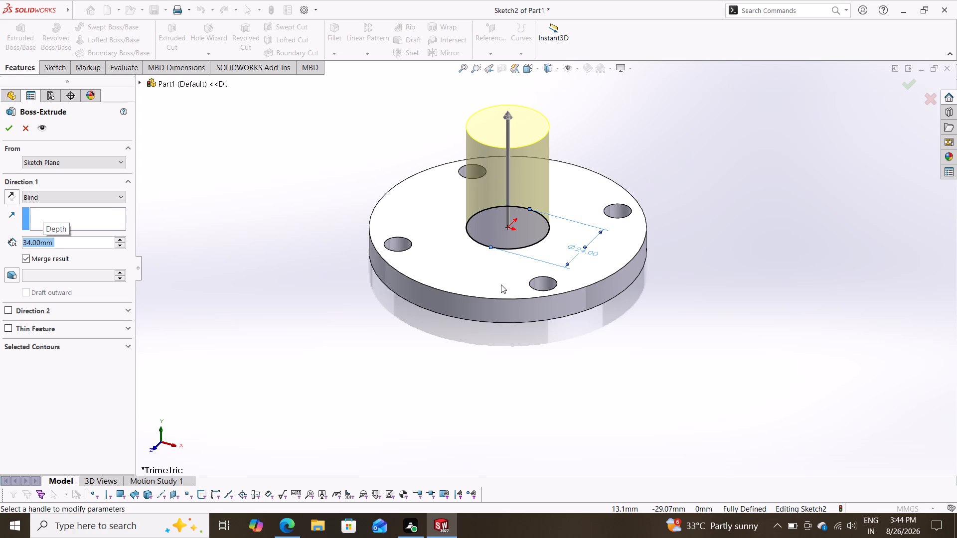
{"action": "left_click", "coordinate": [67, 238]}
{"action": "left_click", "coordinate": [60, 245]}
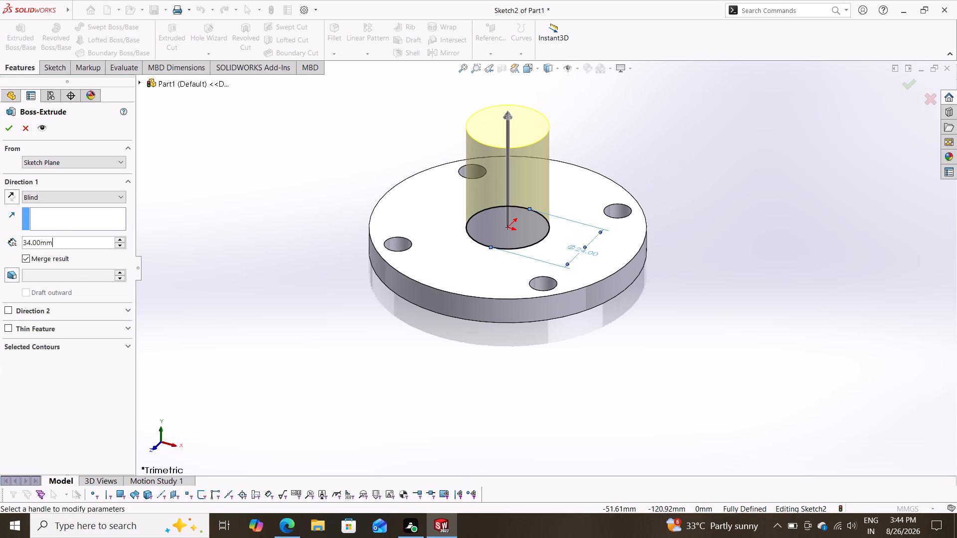
{"action": "type", "text": "-3"}
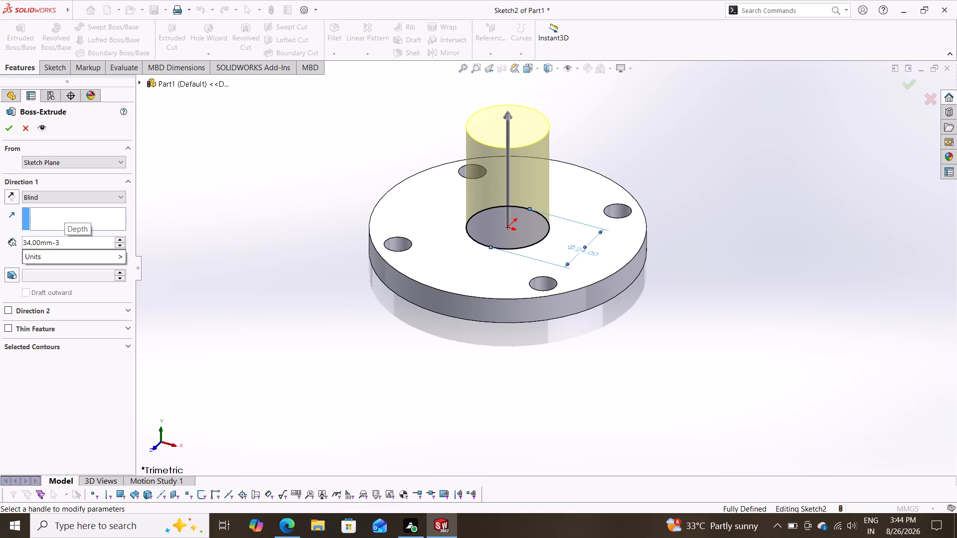
{"action": "key", "text": "Return"}
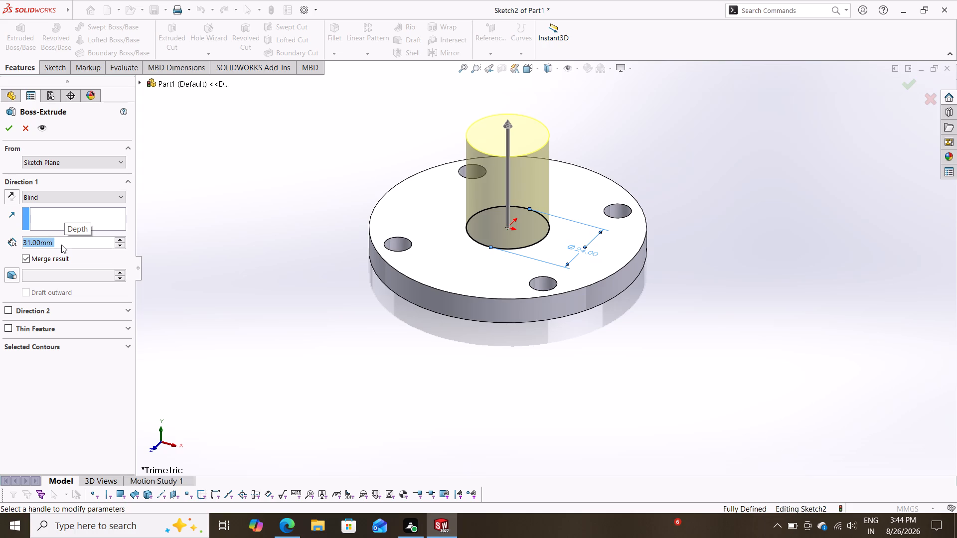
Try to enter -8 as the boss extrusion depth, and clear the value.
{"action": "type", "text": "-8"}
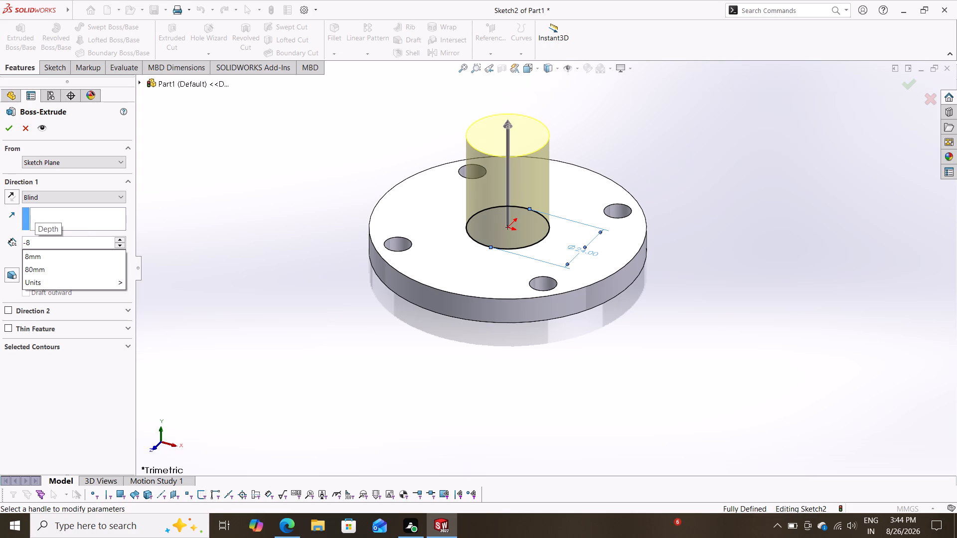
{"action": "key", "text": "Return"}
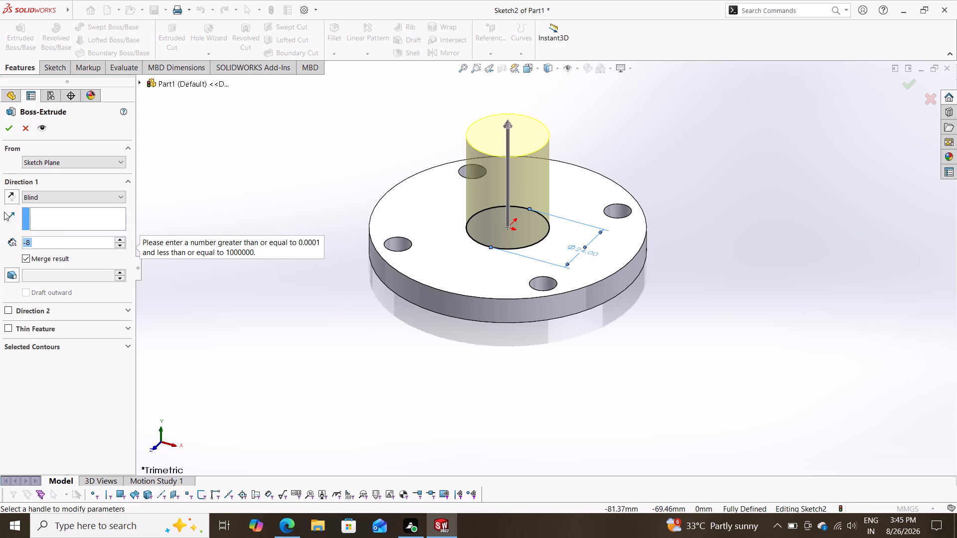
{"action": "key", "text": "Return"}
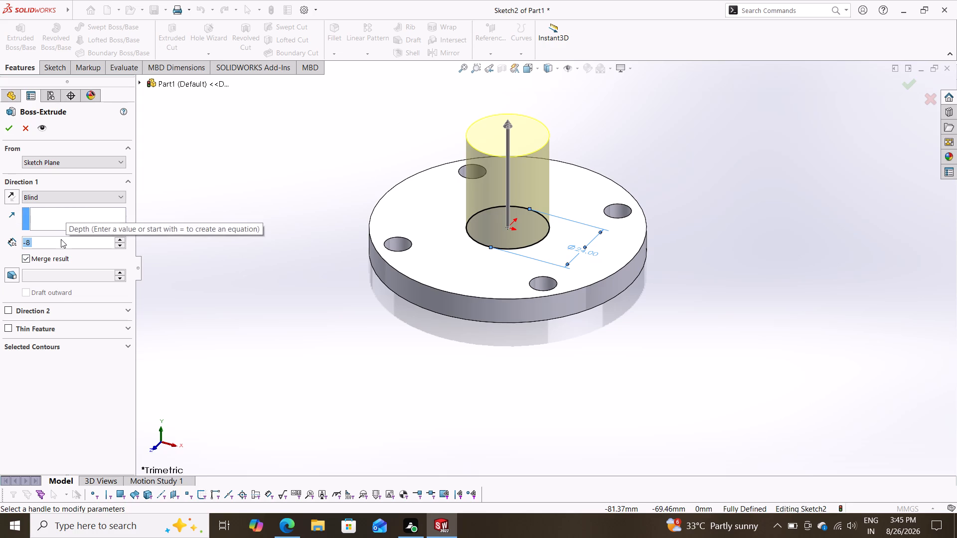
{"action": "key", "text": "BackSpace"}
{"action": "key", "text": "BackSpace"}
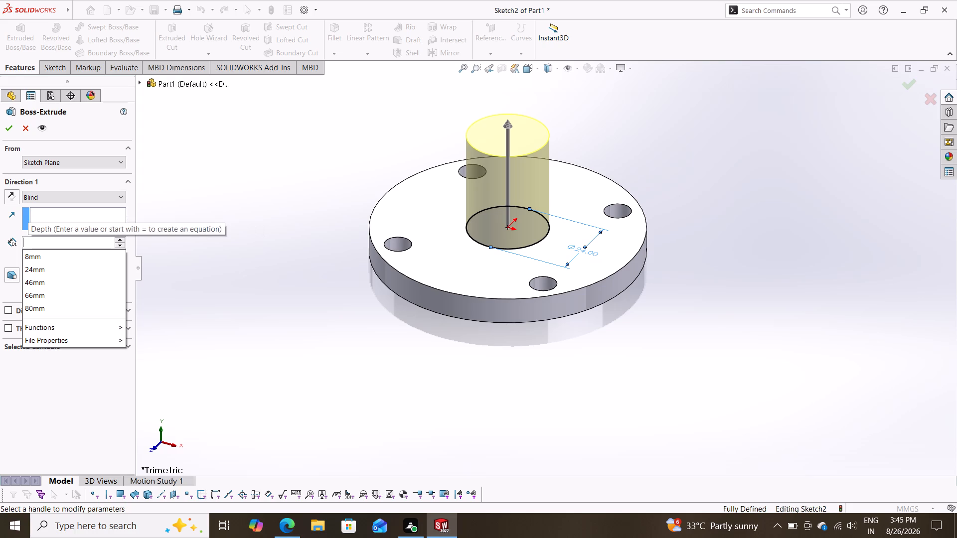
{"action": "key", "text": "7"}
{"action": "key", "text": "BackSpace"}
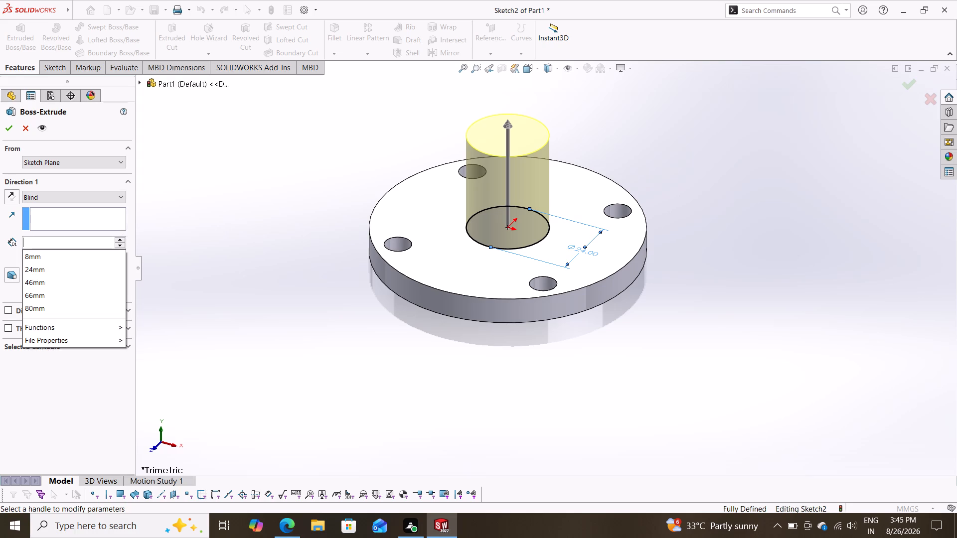
Set the blind depth to 40-6-3-8 mm, giving 23 mm, and complete the central boss extrusion.
{"action": "type", "text": "40"}
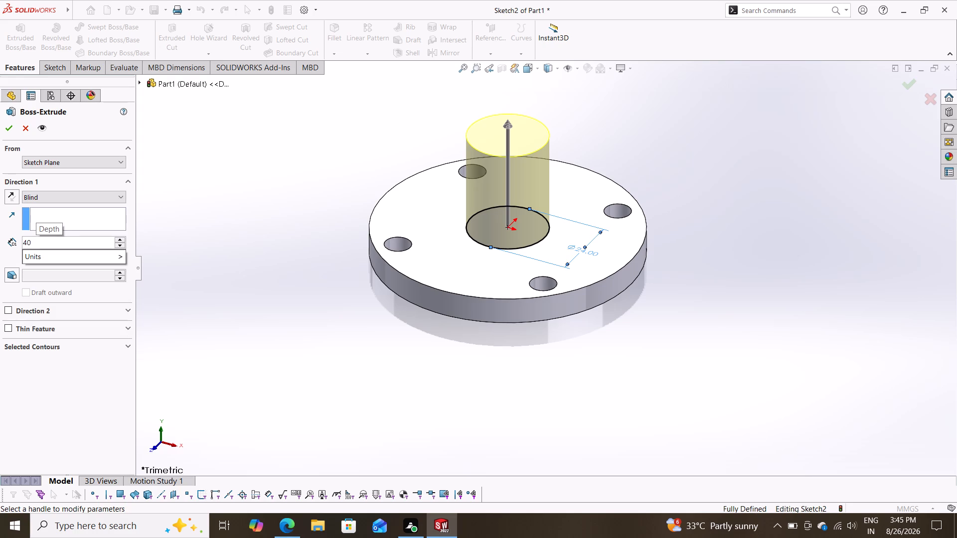
{"action": "key", "text": "minus"}
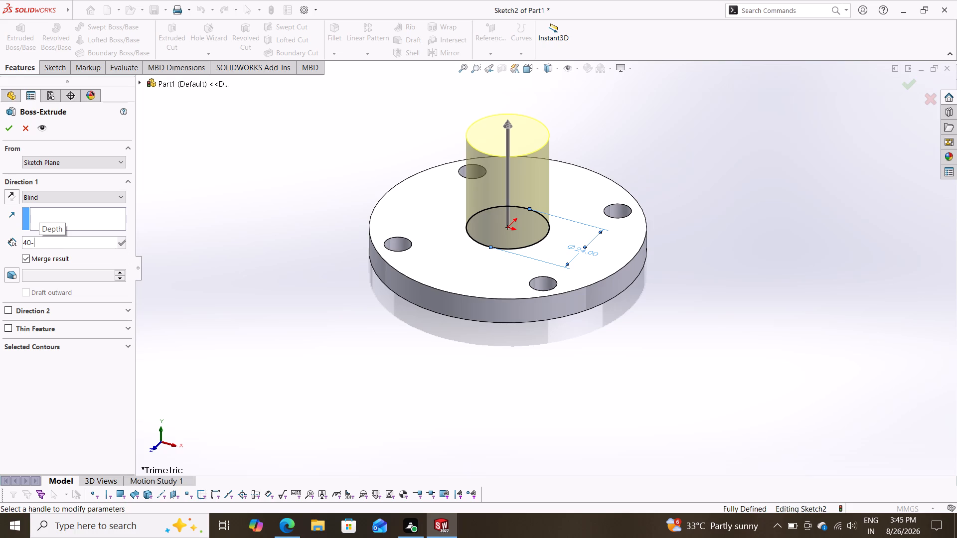
{"action": "key", "text": "6"}
{"action": "key", "text": "minus"}
{"action": "type", "text": "3-"}
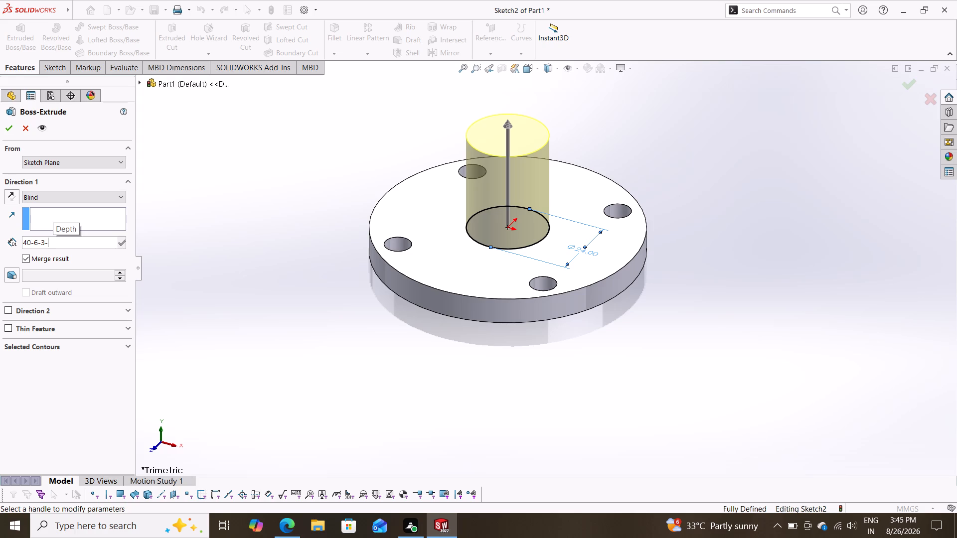
{"action": "key", "text": "minus"}
{"action": "key", "text": "BackSpace"}
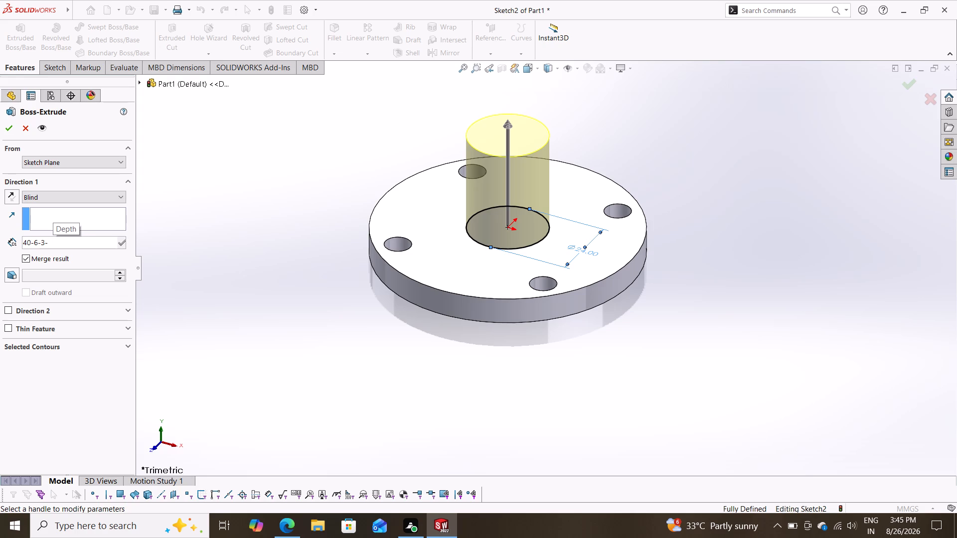
{"action": "key", "text": "8"}
{"action": "key", "text": "Return"}
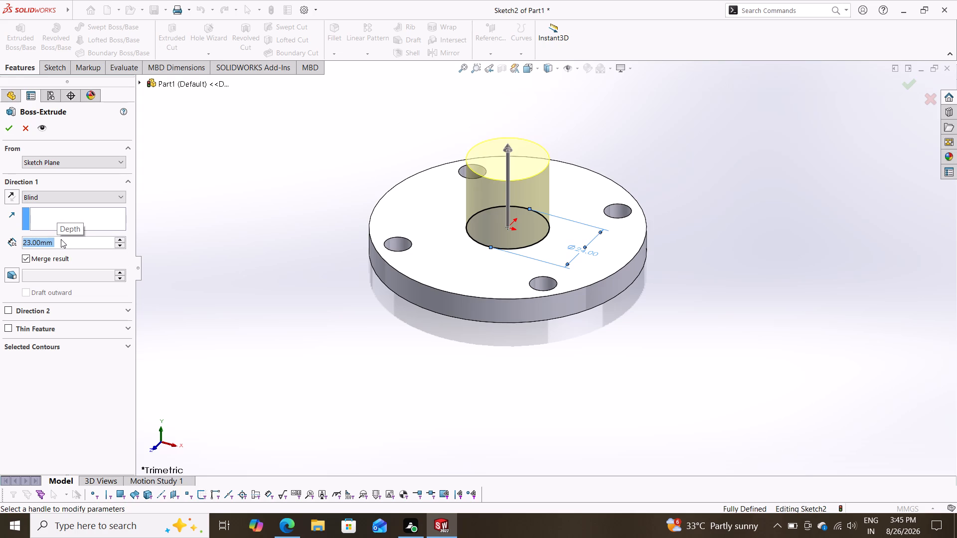
{"action": "left_click", "coordinate": [10, 128]}
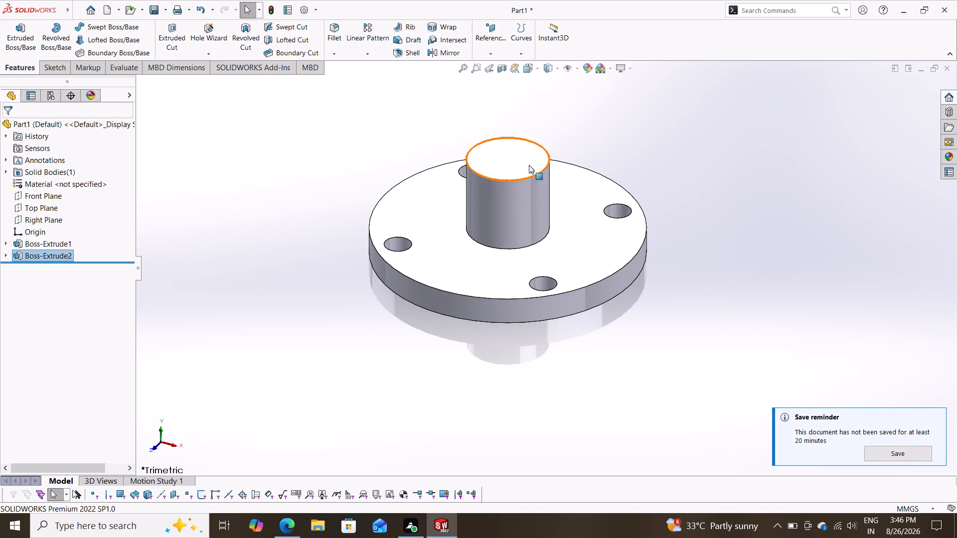
Start a new sketch on the top face of the central cylindrical boss.
{"action": "left_click_drag", "start_coordinate": [523, 160], "coordinate": [528, 158]}
{"action": "left_click", "coordinate": [568, 135]}
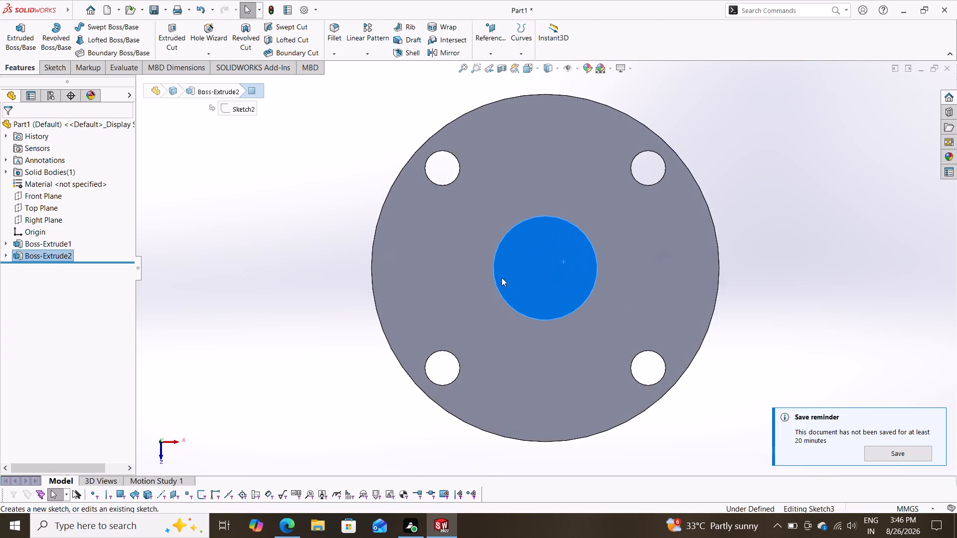
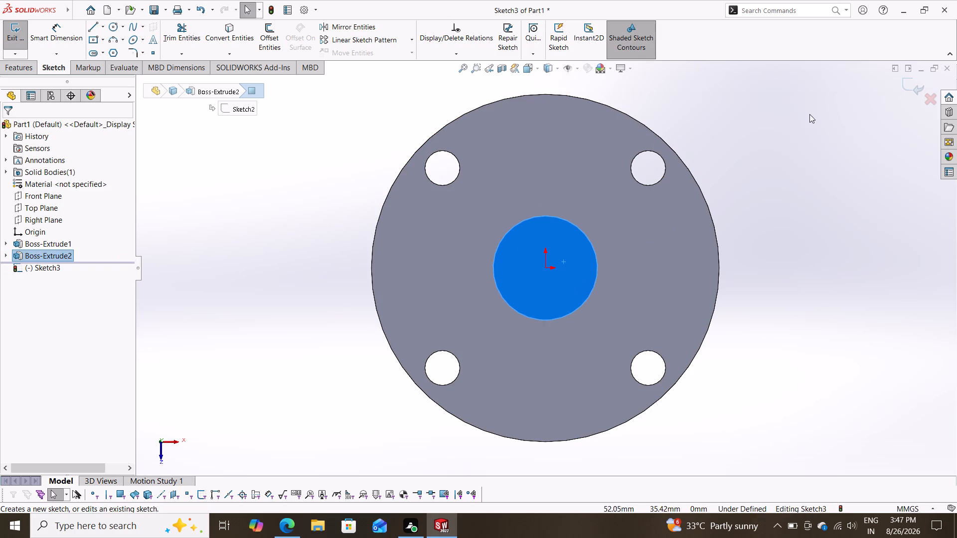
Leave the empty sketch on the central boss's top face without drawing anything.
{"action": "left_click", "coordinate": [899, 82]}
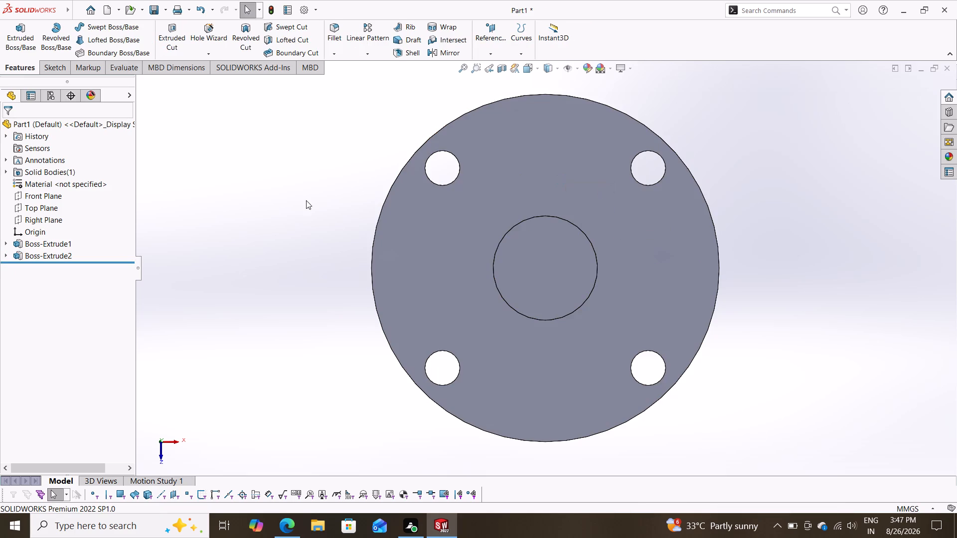
Edit the base disc's sketch, set the vertical spacing between the 8 mm hole centres to 46.5 mm, and exit the sketch.
{"action": "left_click", "coordinate": [25, 239]}
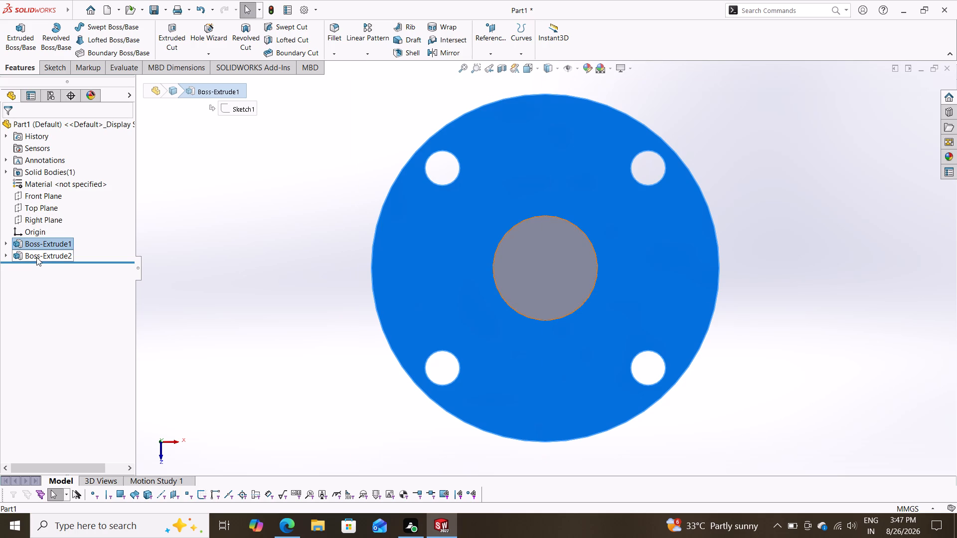
{"action": "left_click", "coordinate": [38, 256]}
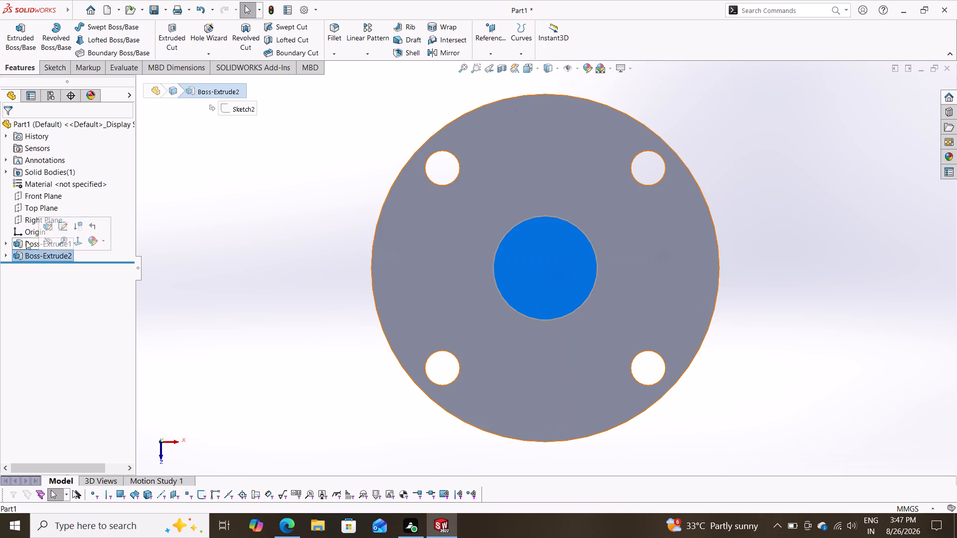
{"action": "left_click", "coordinate": [26, 241]}
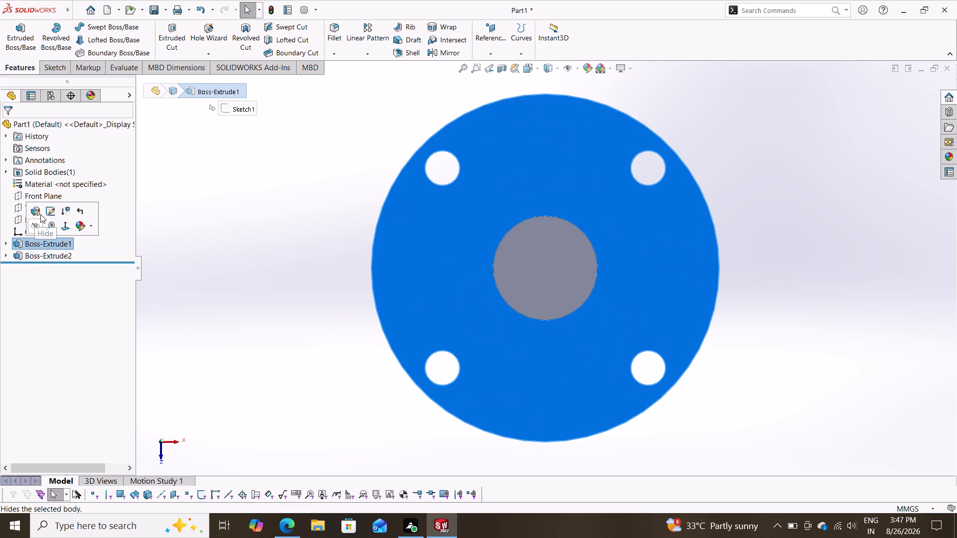
{"action": "left_click", "coordinate": [50, 212]}
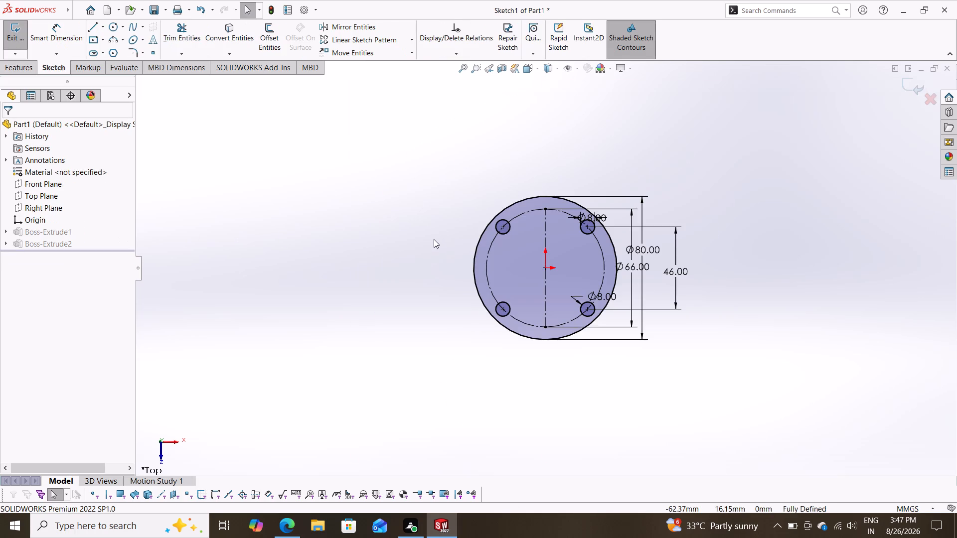
{"action": "scroll", "coordinate": [666, 245], "scroll_direction": "down", "scroll_amount": 5}
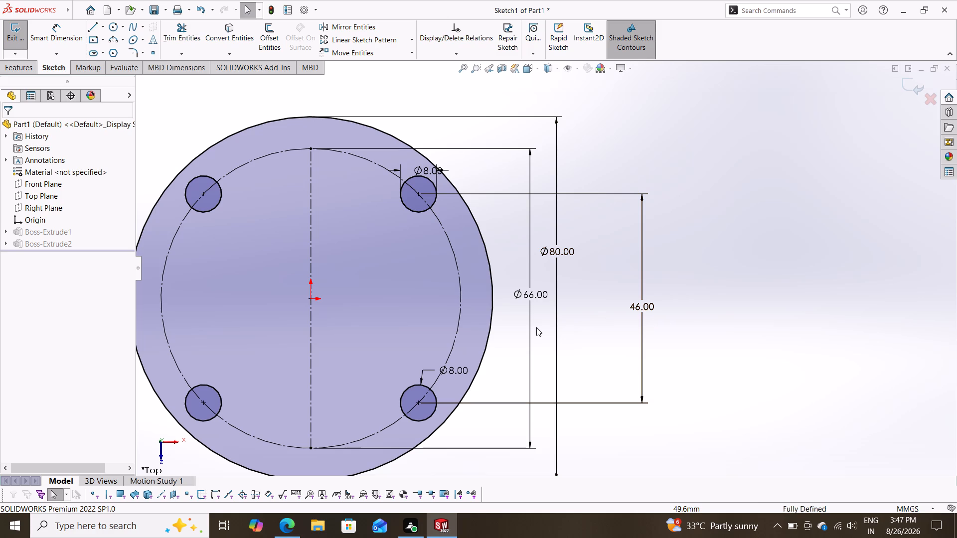
{"action": "double_click", "coordinate": [643, 306]}
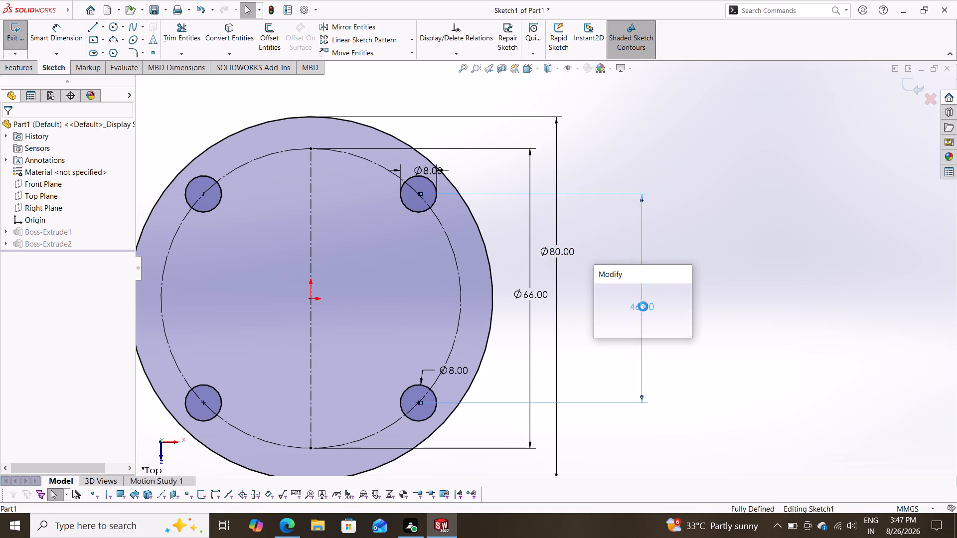
{"action": "type", "text": "47"}
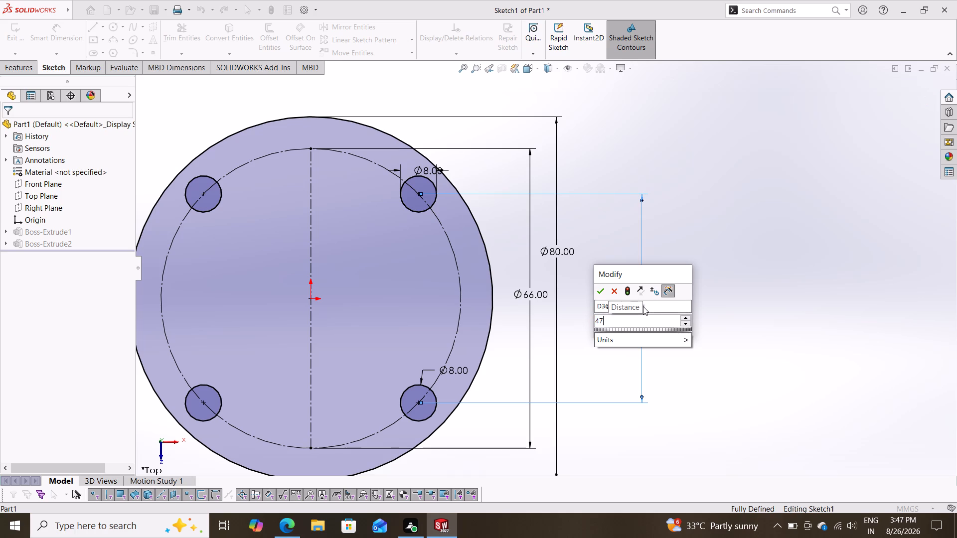
{"action": "key", "text": "BackSpace"}
{"action": "type", "text": "6.5"}
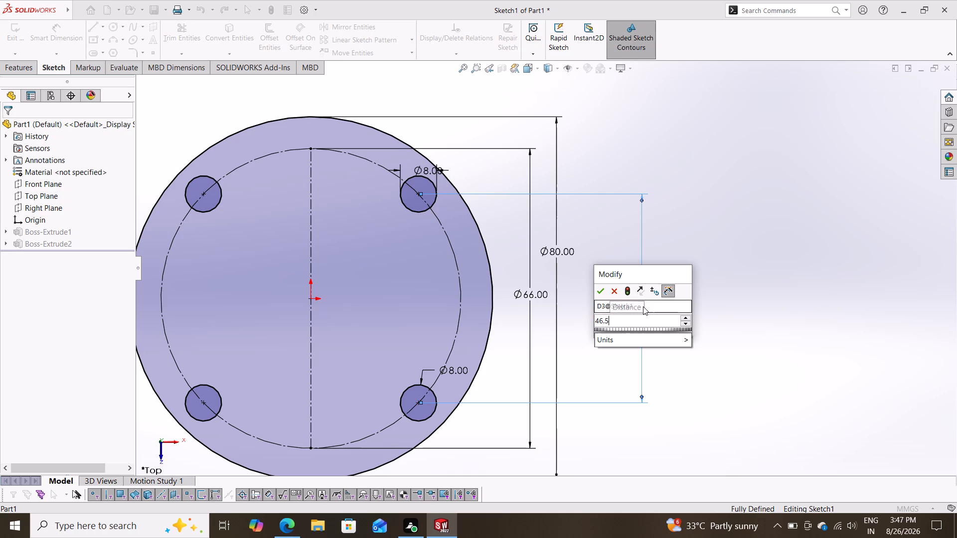
{"action": "key", "text": "Return"}
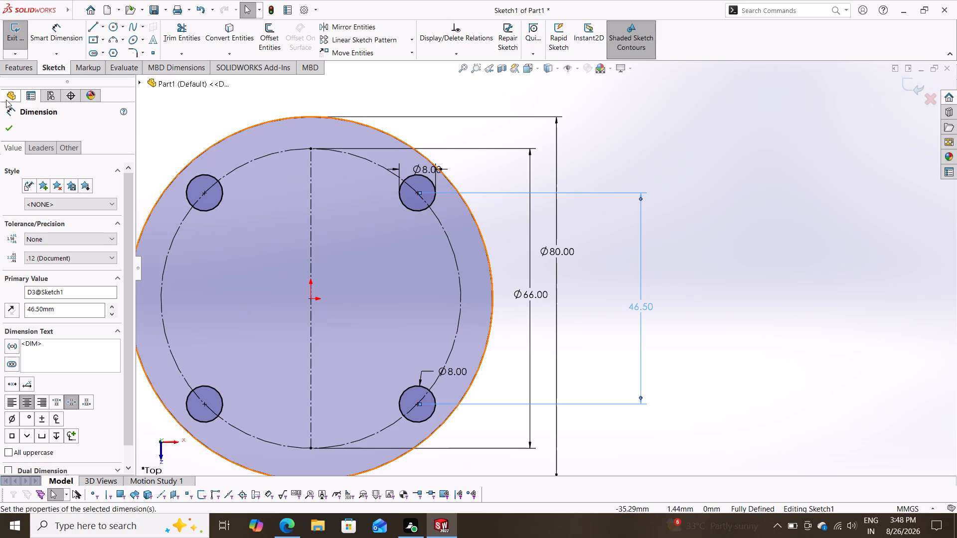
{"action": "left_click", "coordinate": [3, 126]}
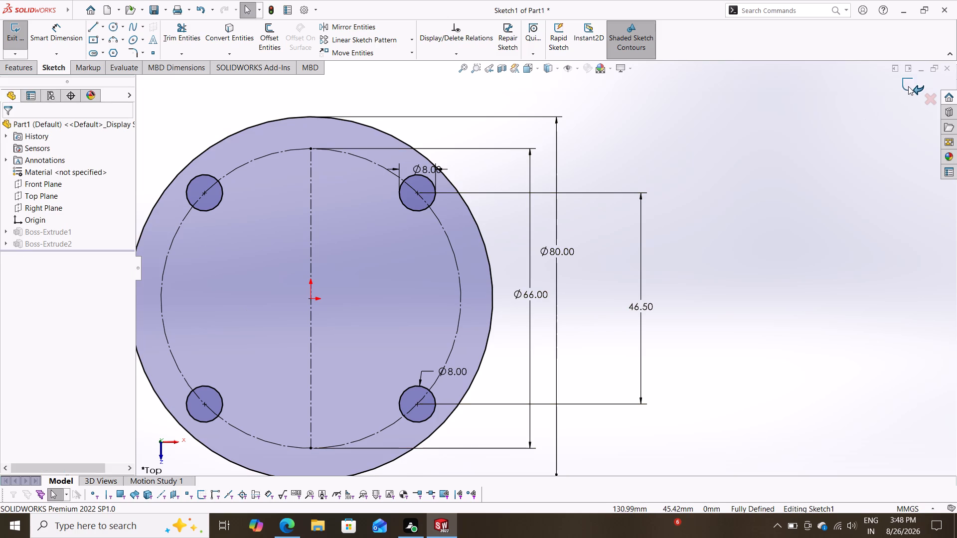
{"action": "left_click", "coordinate": [908, 86]}
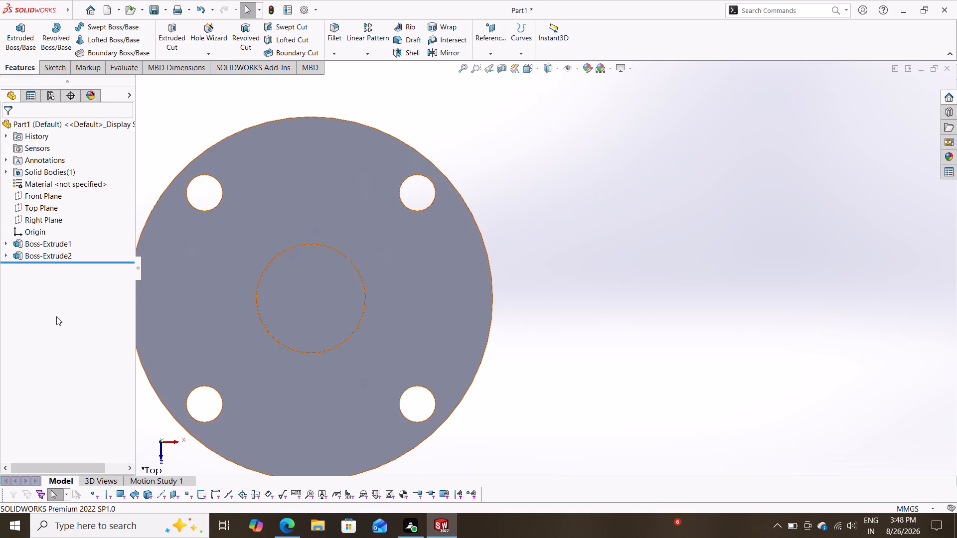
Start a sketch on the central boss's top face and draw a vertical centerline about 53 mm long through the origin.
{"action": "left_click", "coordinate": [307, 291]}
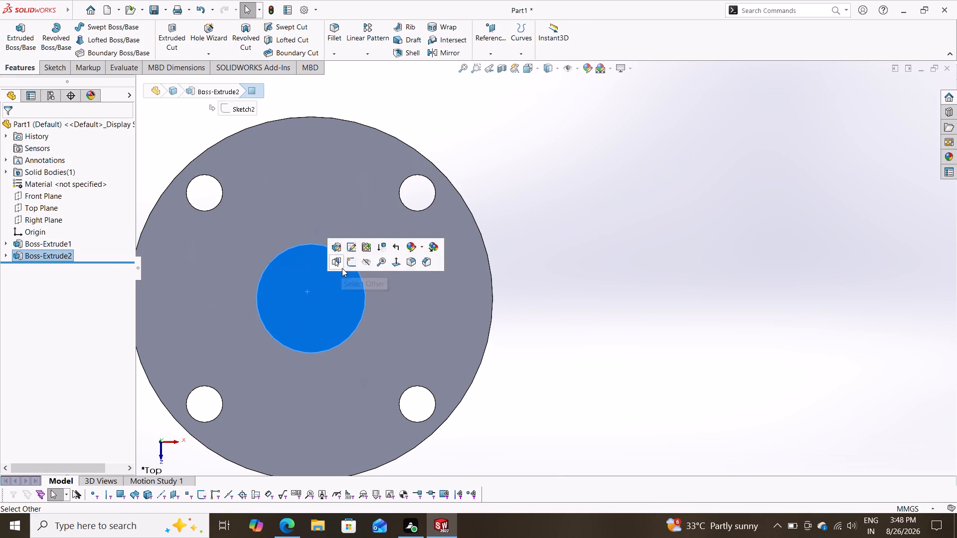
{"action": "left_click", "coordinate": [348, 263]}
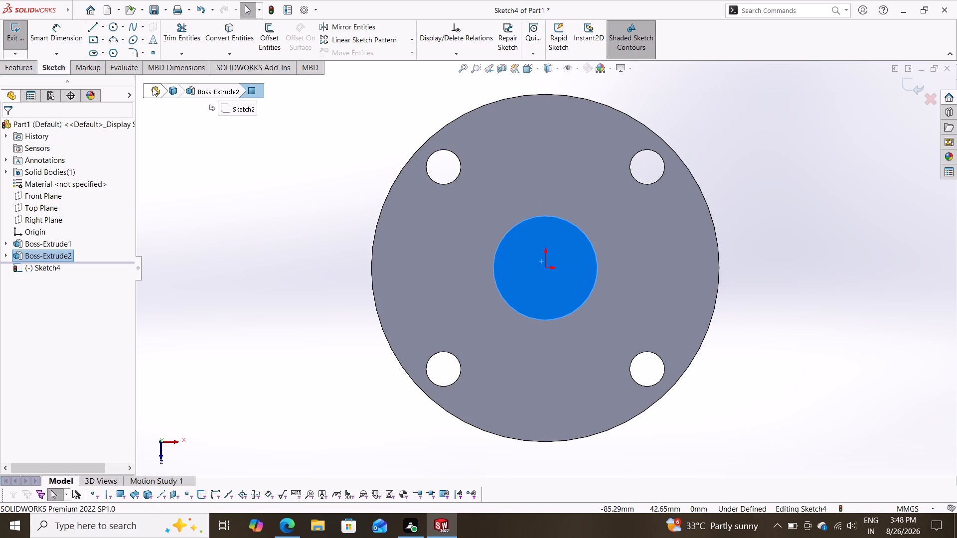
{"action": "left_click", "coordinate": [94, 26]}
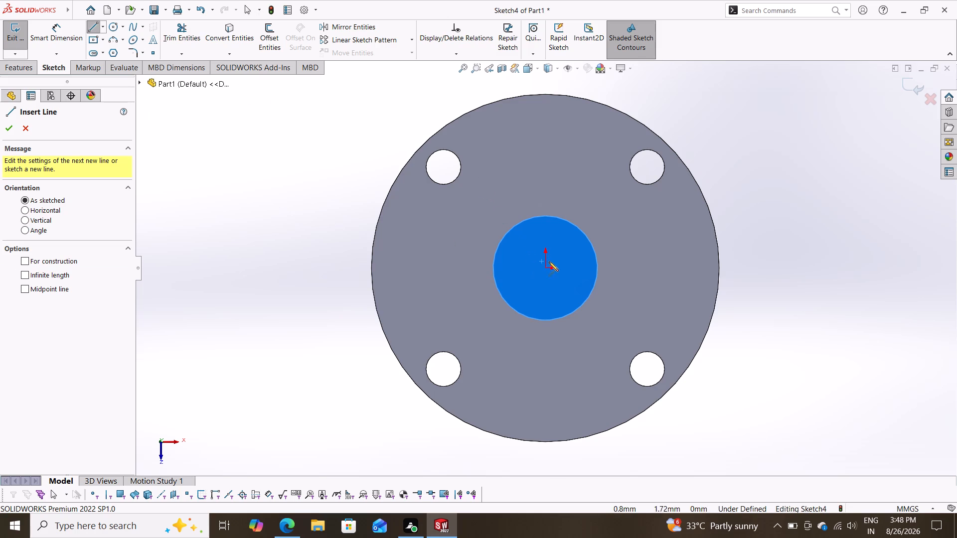
{"action": "left_click", "coordinate": [103, 27]}
{"action": "left_click", "coordinate": [110, 52]}
{"action": "left_click", "coordinate": [547, 396]}
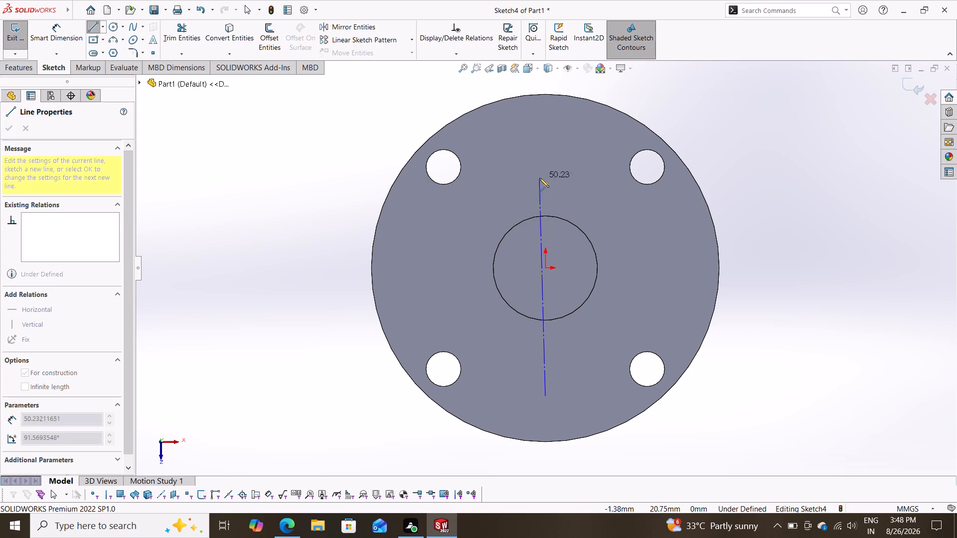
{"action": "left_click", "coordinate": [545, 164]}
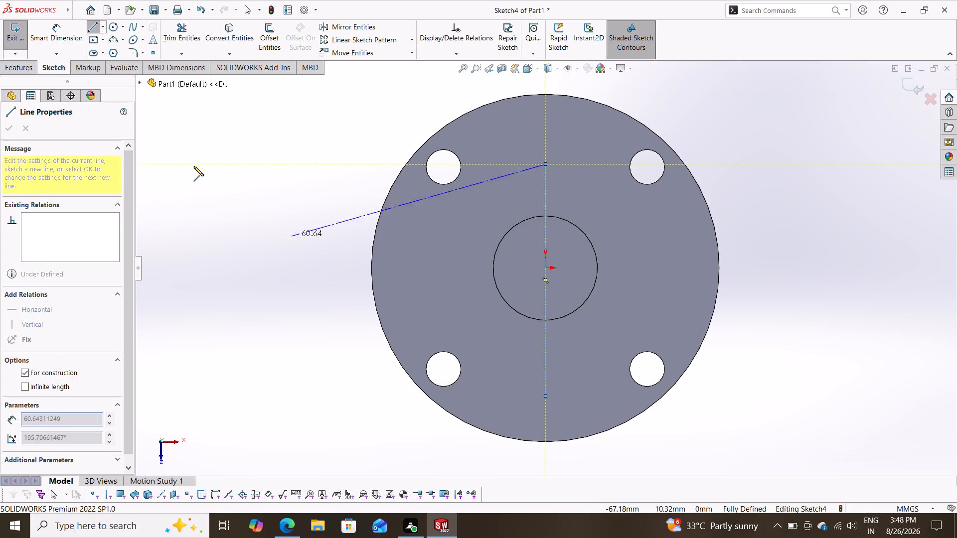
{"action": "double_click", "coordinate": [279, 258]}
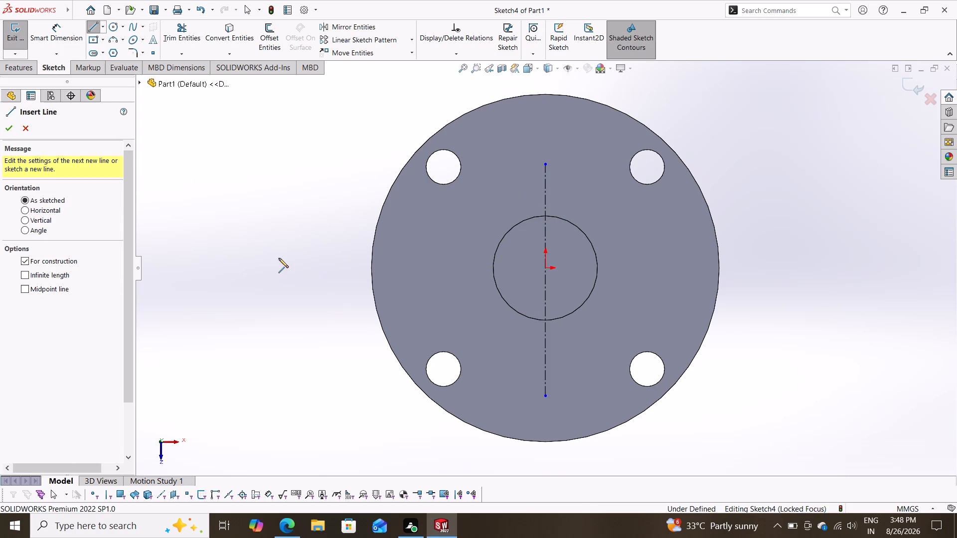
Dimension the vertical centerline between its two endpoints and set its length to 46 mm.
{"action": "left_click", "coordinate": [57, 28]}
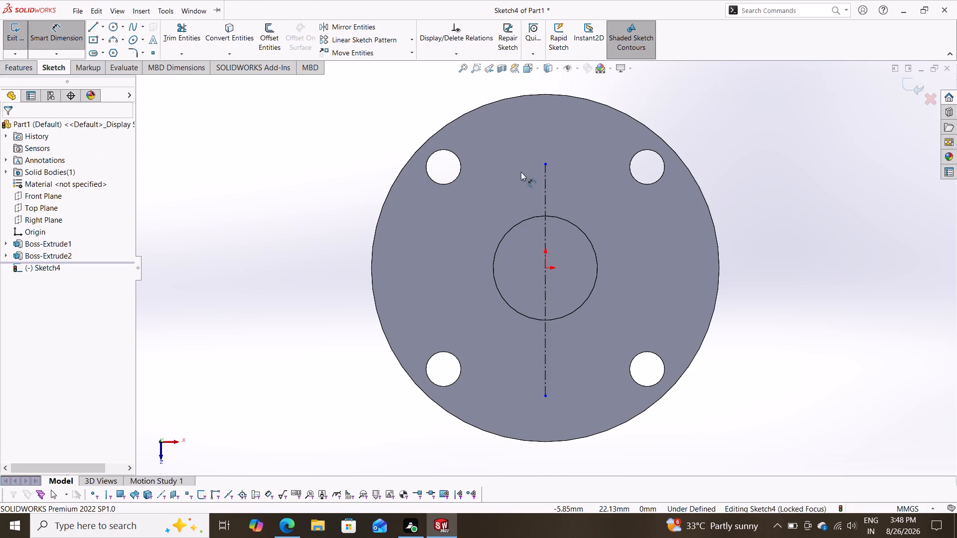
{"action": "left_click", "coordinate": [544, 163]}
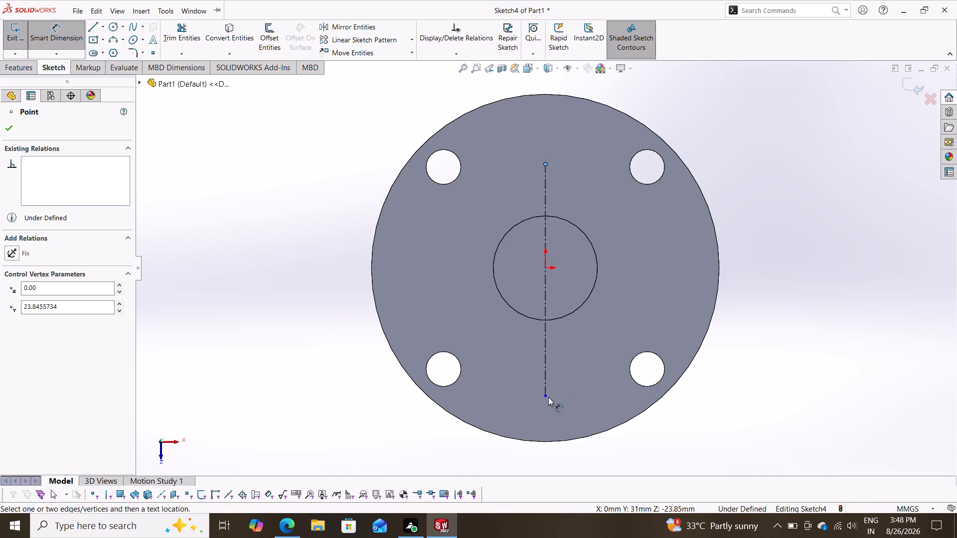
{"action": "left_click_drag", "start_coordinate": [546, 396], "coordinate": [550, 381]}
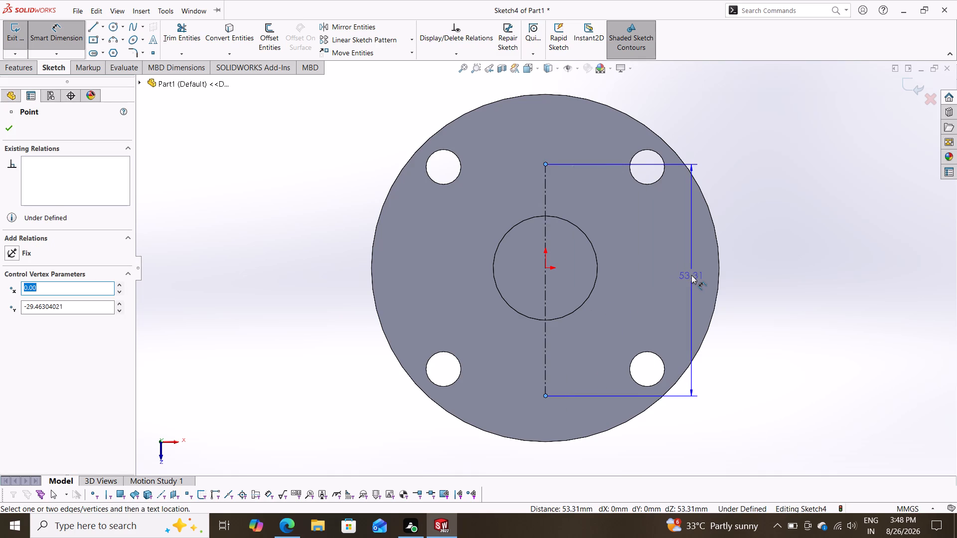
{"action": "left_click", "coordinate": [749, 273]}
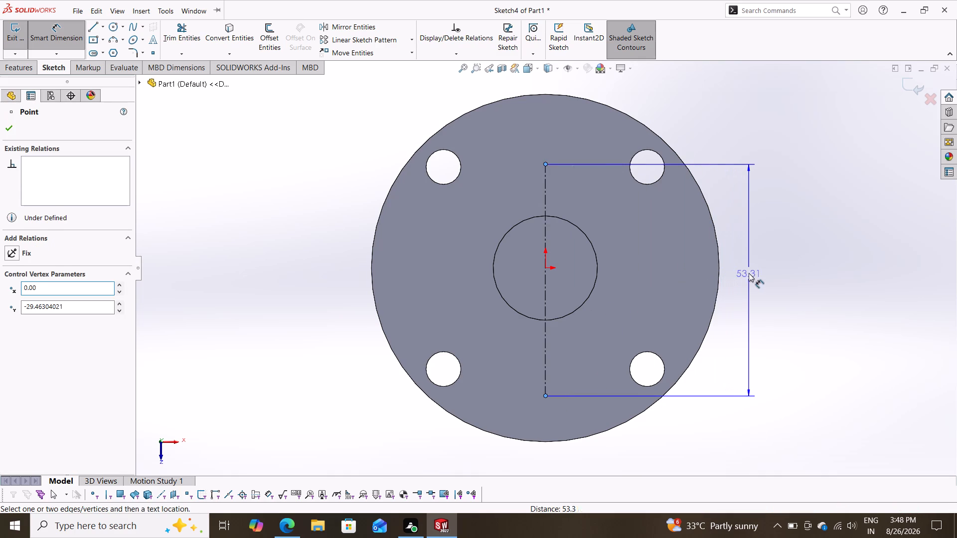
{"action": "type", "text": "46"}
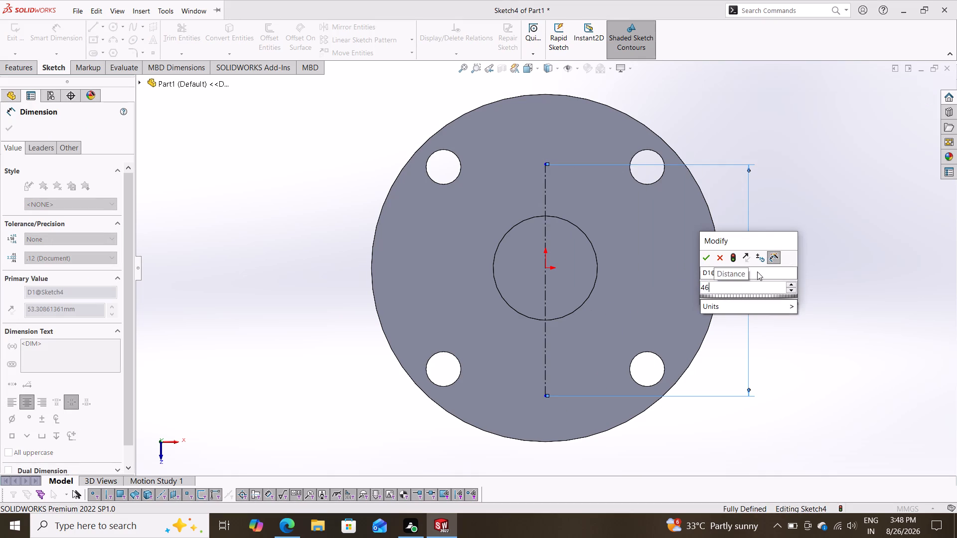
{"action": "key", "text": "Return"}
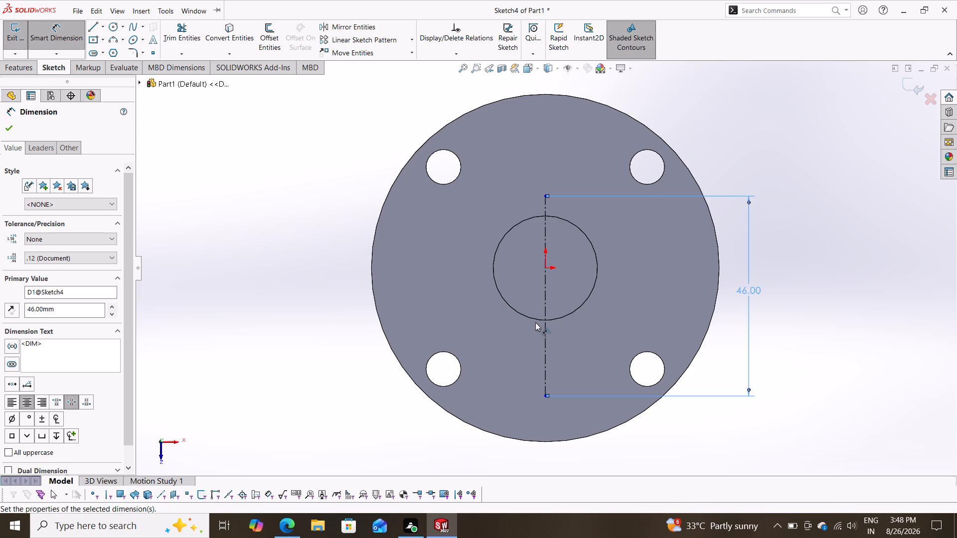
Dimension the distance from the origin to the centerline's upper endpoint as 46/2 mm, giving 23 mm.
{"action": "left_click", "coordinate": [545, 270]}
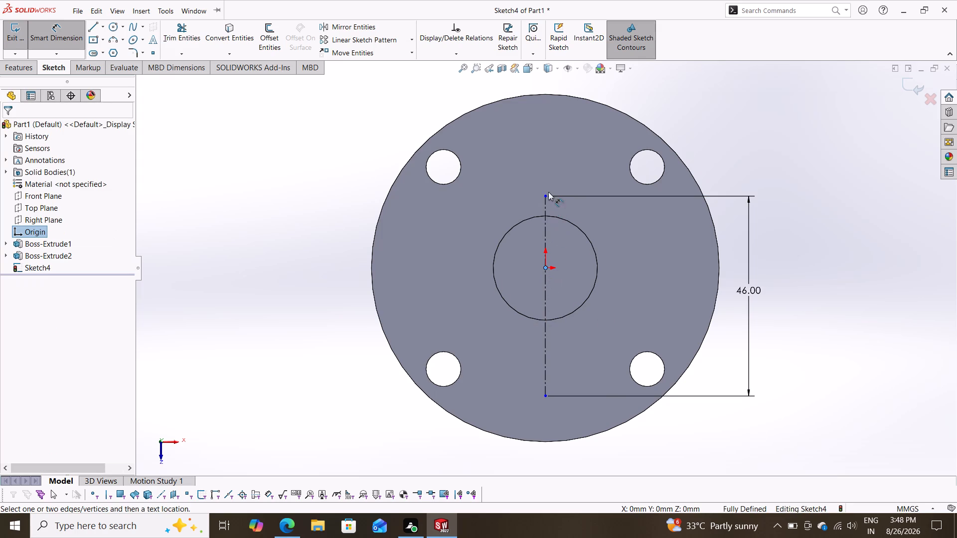
{"action": "left_click", "coordinate": [547, 195]}
{"action": "left_click", "coordinate": [582, 242]}
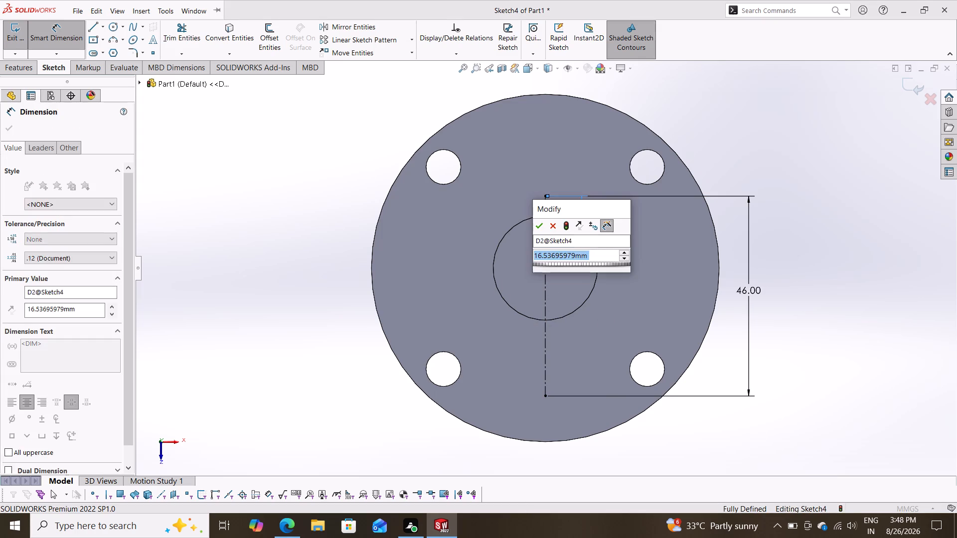
{"action": "type", "text": "46/"}
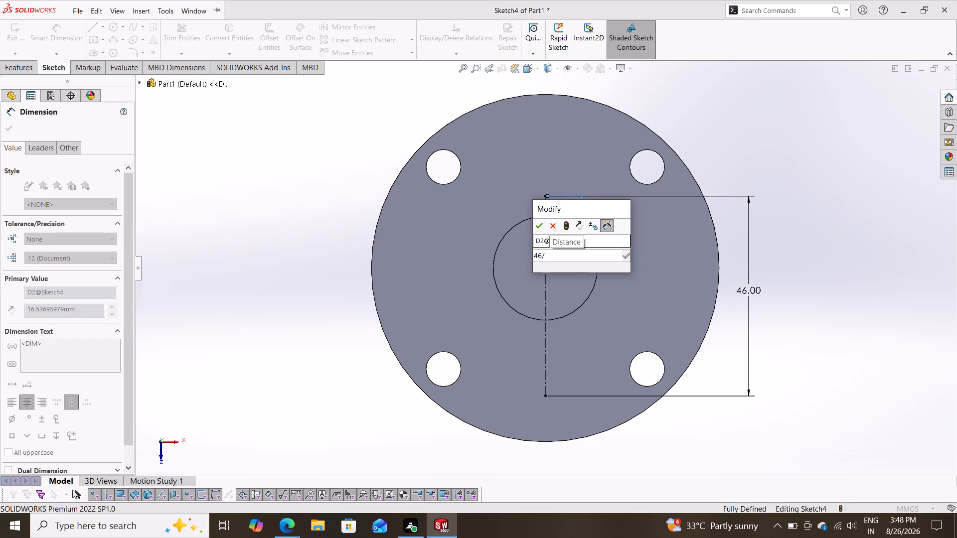
{"action": "key", "text": "2"}
{"action": "key", "text": "Return"}
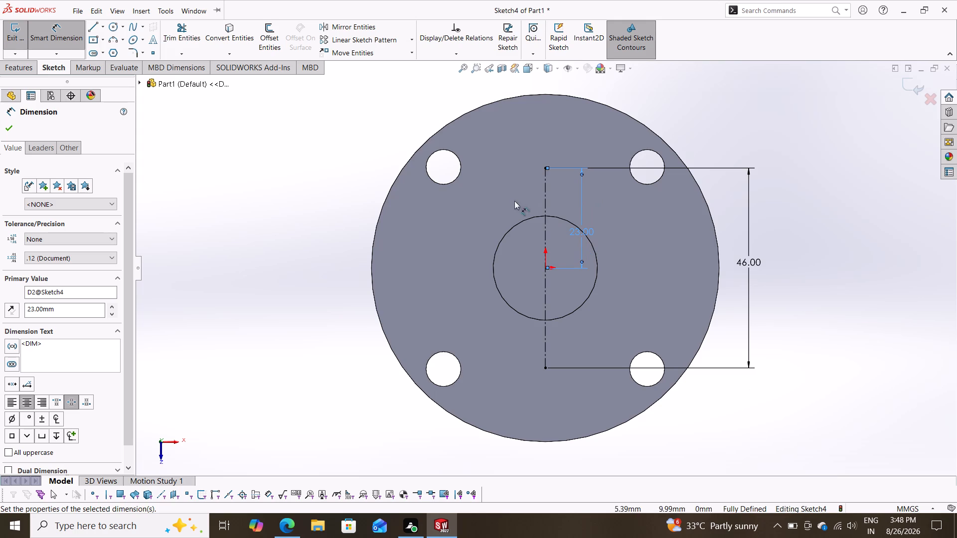
{"action": "left_click", "coordinate": [9, 126]}
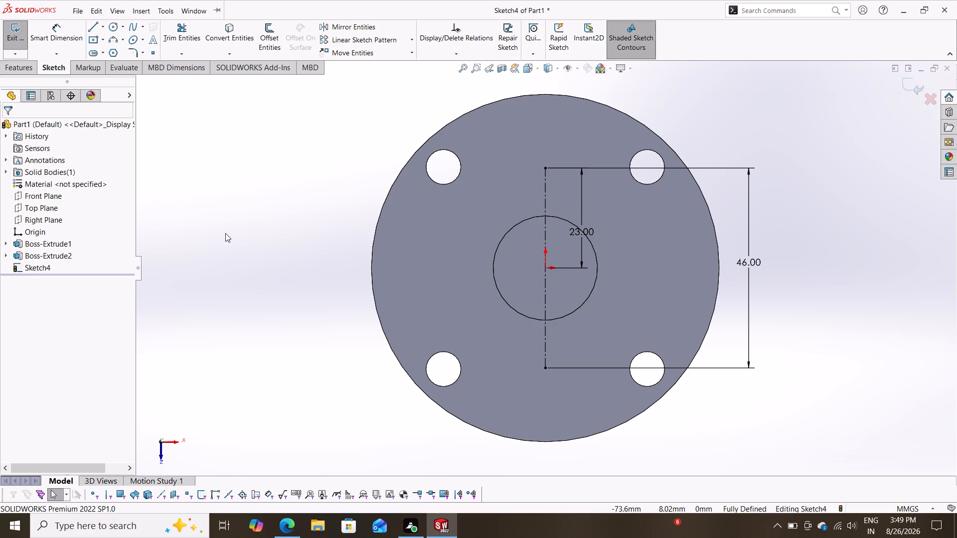
Draw a horizontal solid line across the centerline's upper endpoint, extending to both sides of it.
{"action": "left_click", "coordinate": [89, 24]}
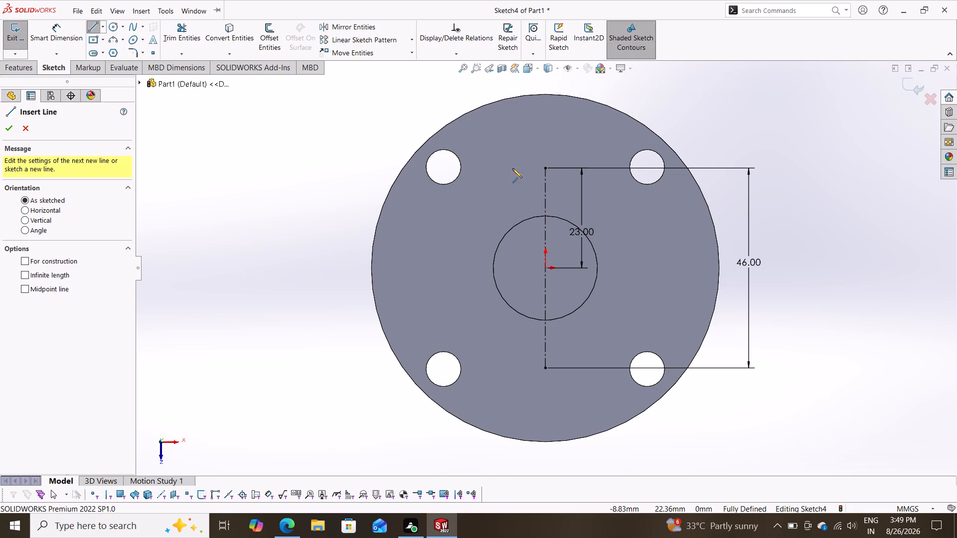
{"action": "left_click", "coordinate": [487, 169]}
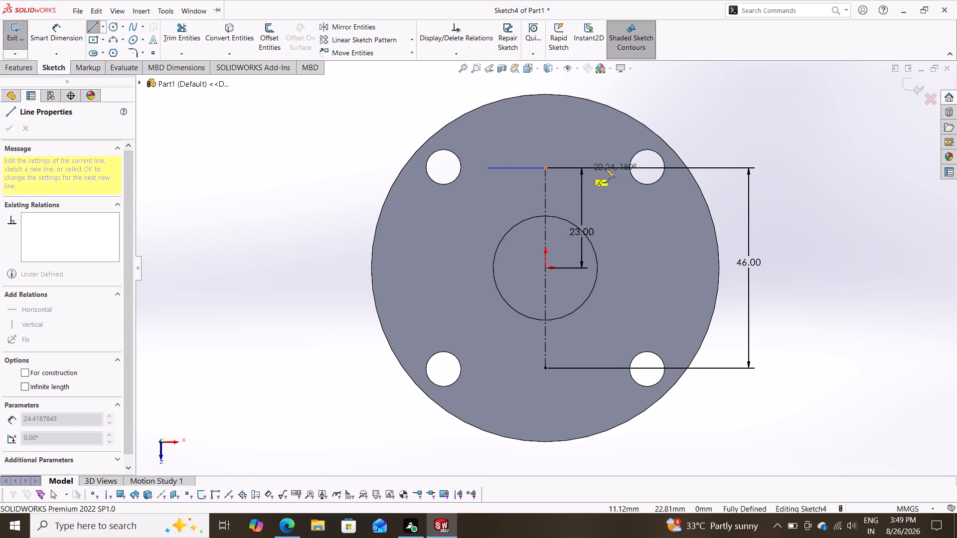
{"action": "left_click", "coordinate": [610, 167]}
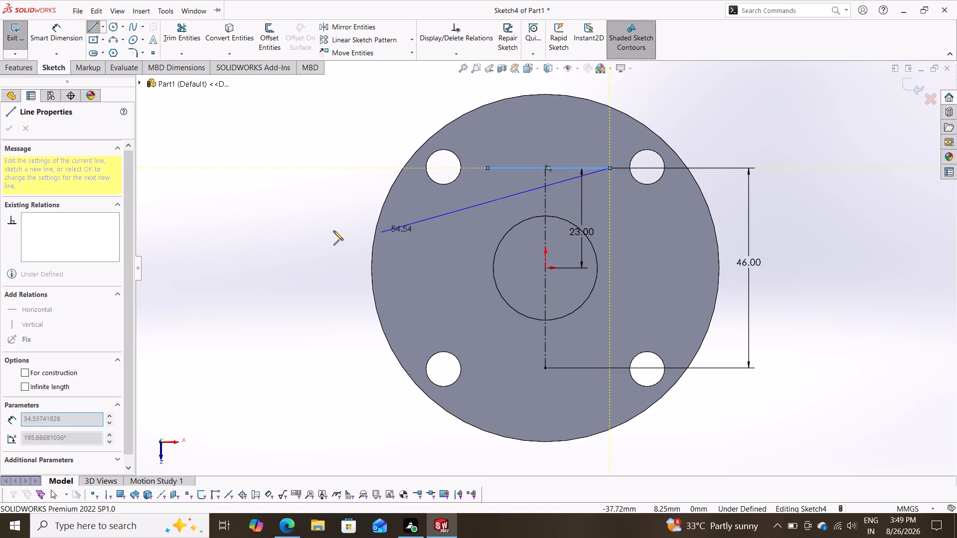
{"action": "double_click", "coordinate": [230, 242]}
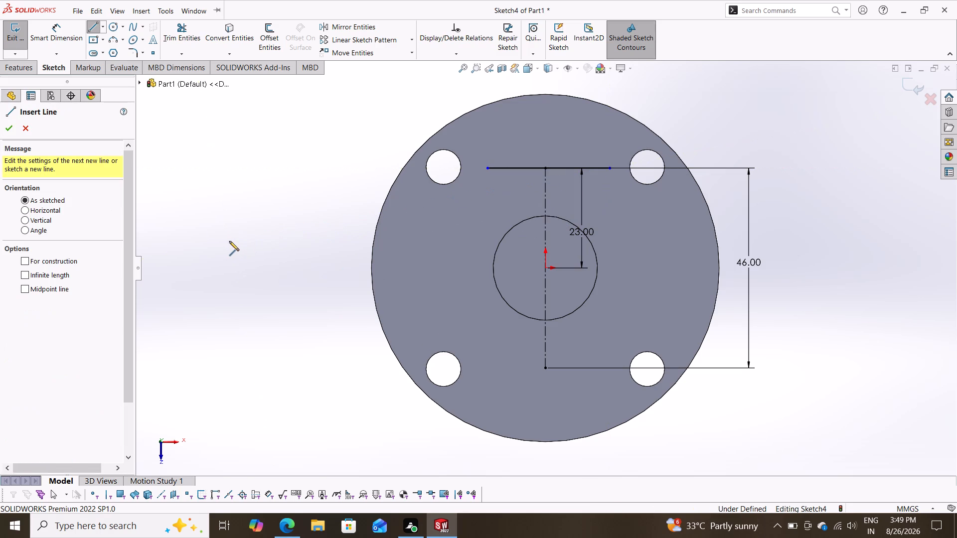
Dimension the horizontal line between its two endpoints and set its length to 18 mm.
{"action": "left_click", "coordinate": [46, 28]}
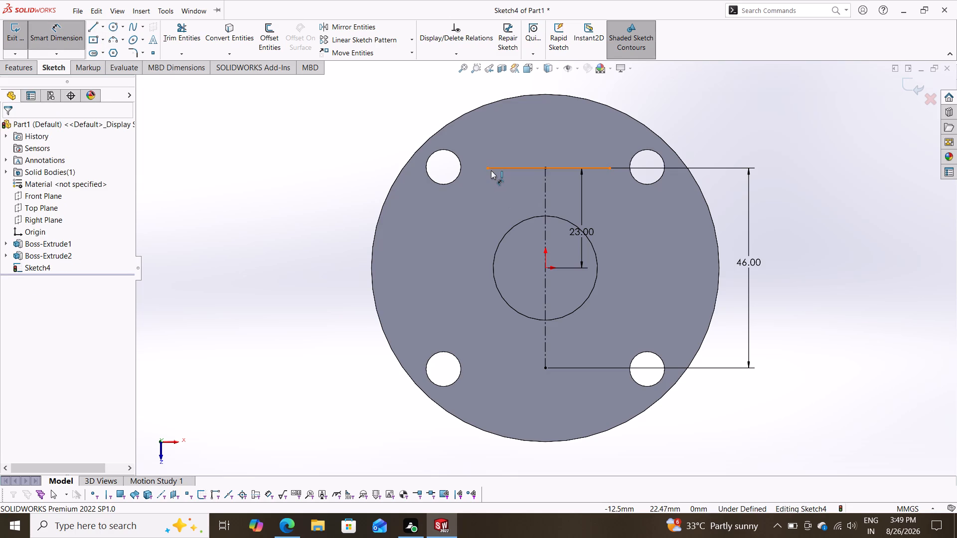
{"action": "left_click", "coordinate": [484, 168]}
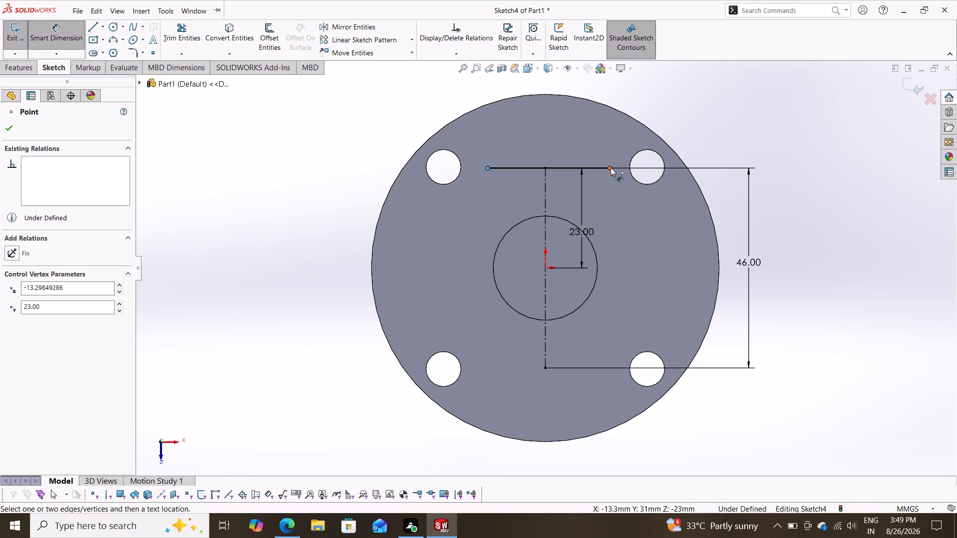
{"action": "left_click_drag", "start_coordinate": [611, 167], "coordinate": [605, 161]}
{"action": "left_click", "coordinate": [564, 131]}
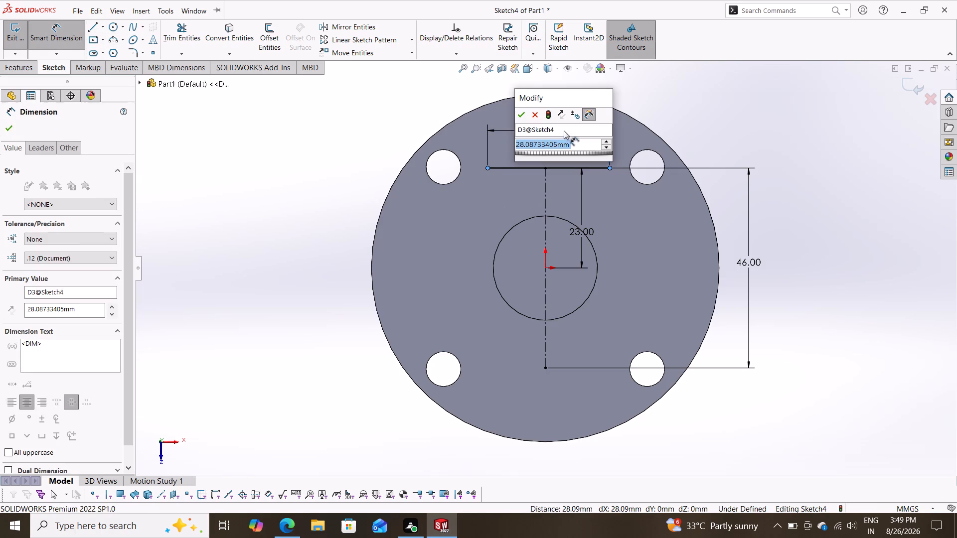
{"action": "type", "text": "18"}
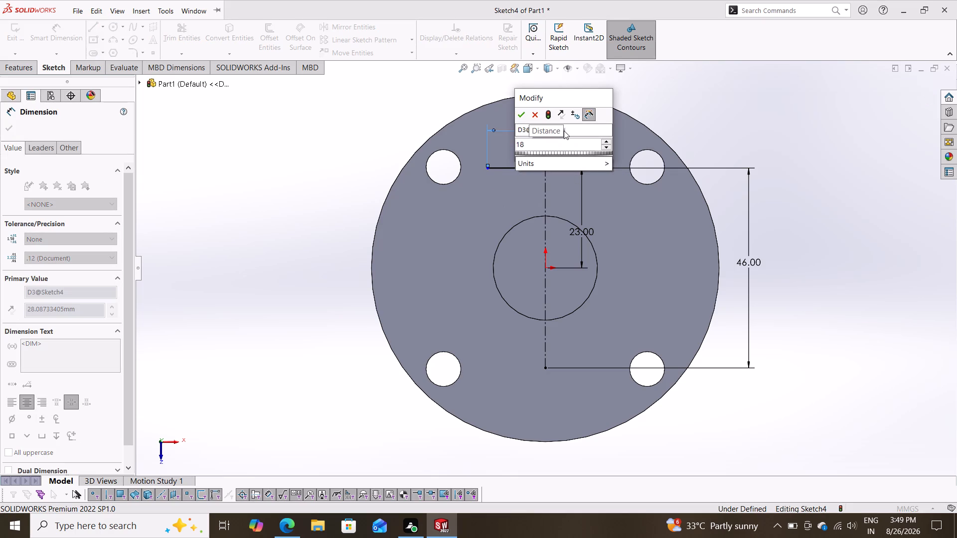
{"action": "key", "text": "Return"}
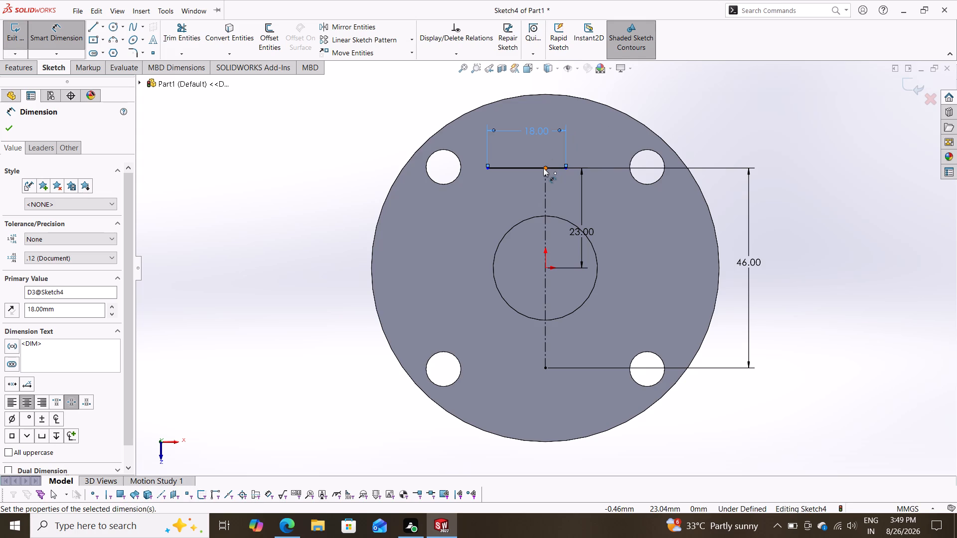
Dimension from the vertical centerline's upper endpoint to the horizontal line's right endpoint and set the distance to 9 mm.
{"action": "left_click", "coordinate": [543, 168]}
{"action": "left_click_drag", "start_coordinate": [566, 166], "coordinate": [563, 159]}
{"action": "left_click", "coordinate": [552, 143]}
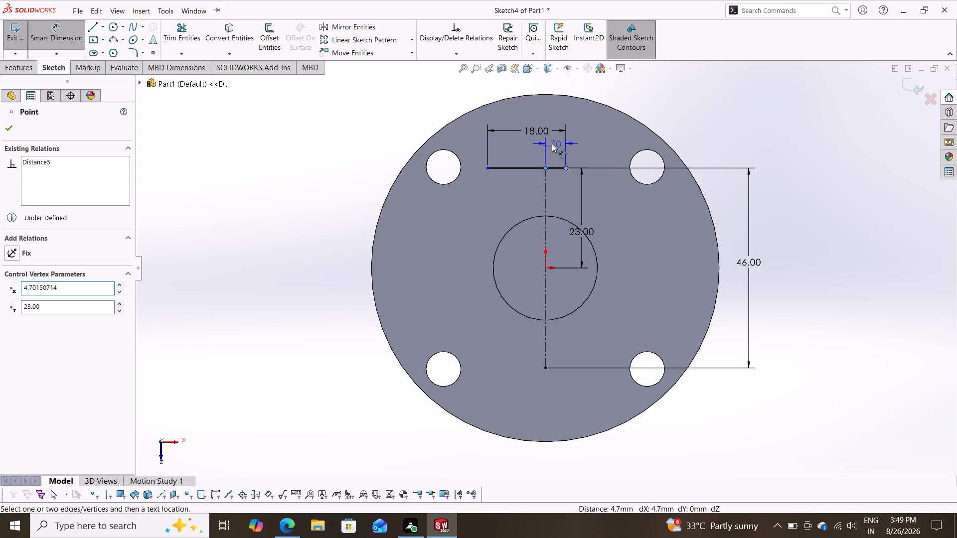
{"action": "key", "text": "9"}
{"action": "key", "text": "Return"}
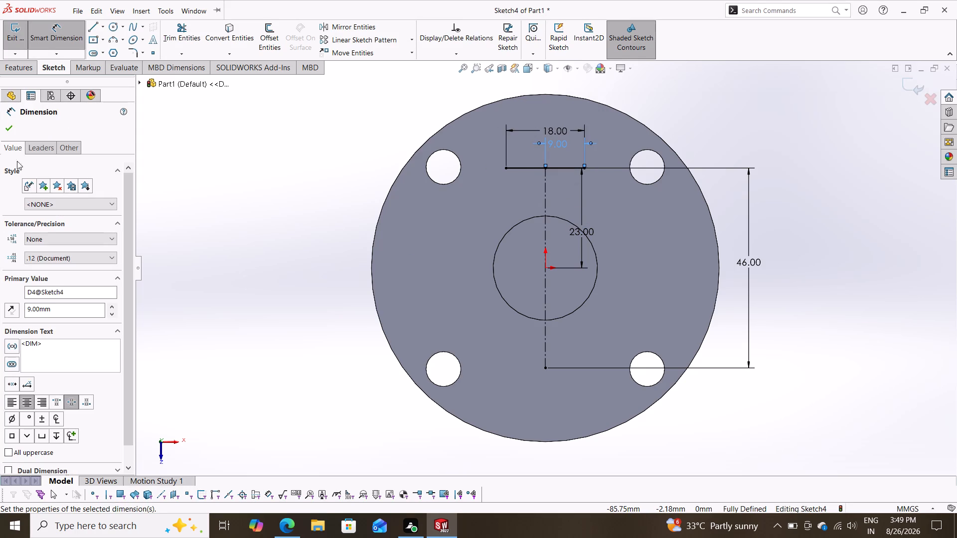
{"action": "left_click", "coordinate": [11, 130]}
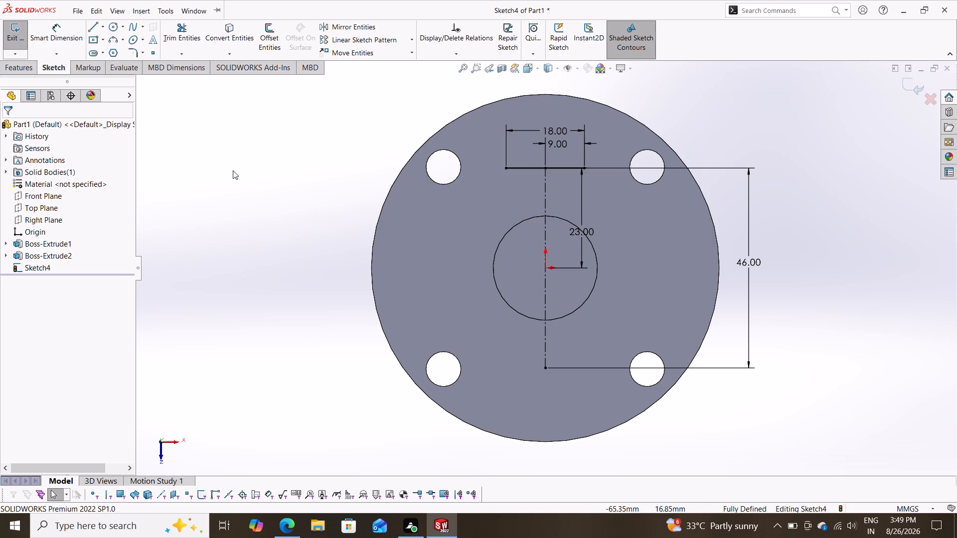
Draw a horizontal centerline about 34 mm long through the origin, extending past the central boss on both sides.
{"action": "left_click", "coordinate": [104, 24]}
{"action": "left_click", "coordinate": [105, 55]}
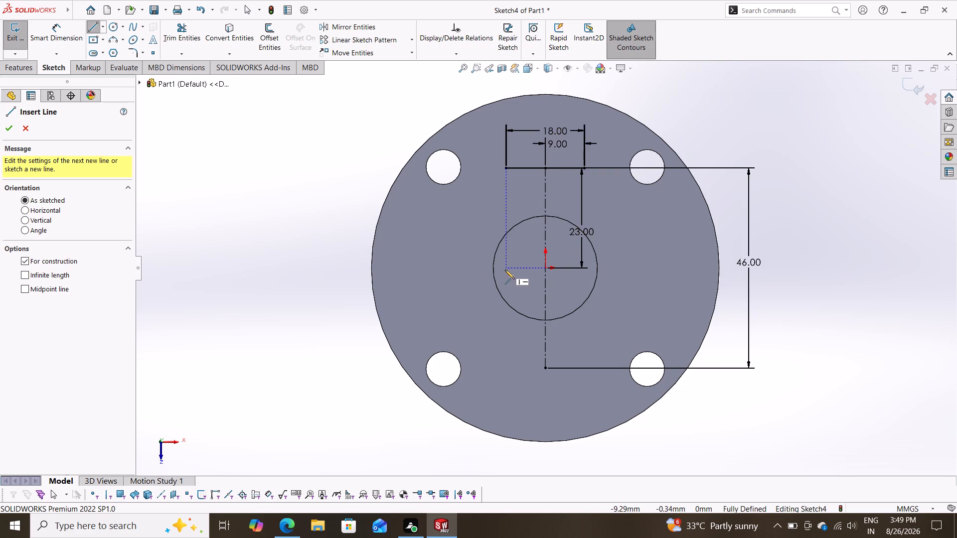
{"action": "left_click", "coordinate": [478, 268]}
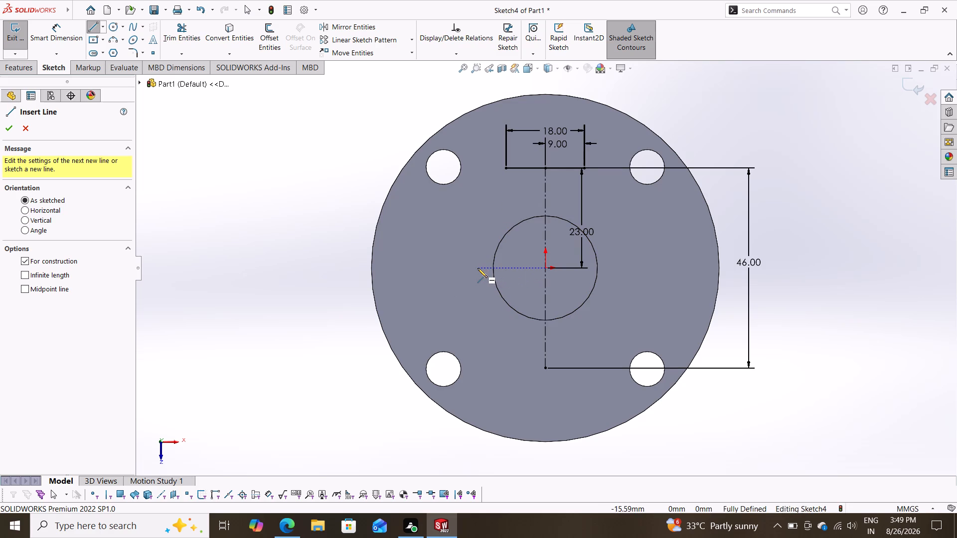
{"action": "left_click", "coordinate": [624, 268]}
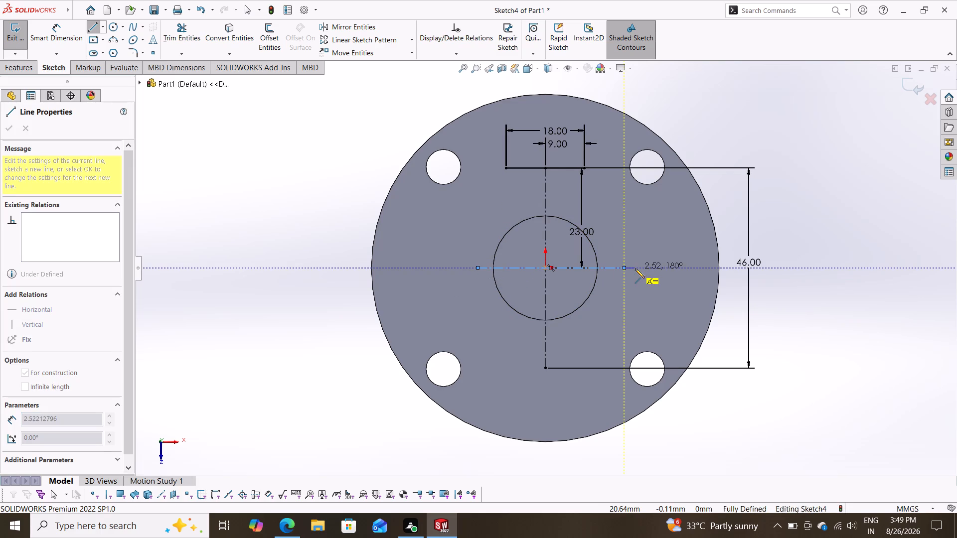
{"action": "key", "text": "Escape"}
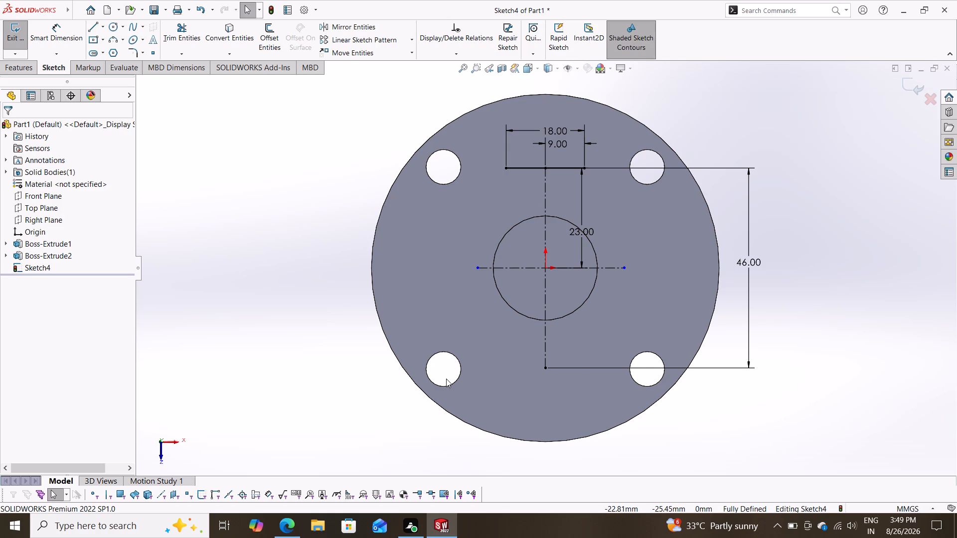
Draw a solid vertical line about 4.2 mm long downward from the vertical centerline's upper endpoint.
{"action": "left_click", "coordinate": [116, 27]}
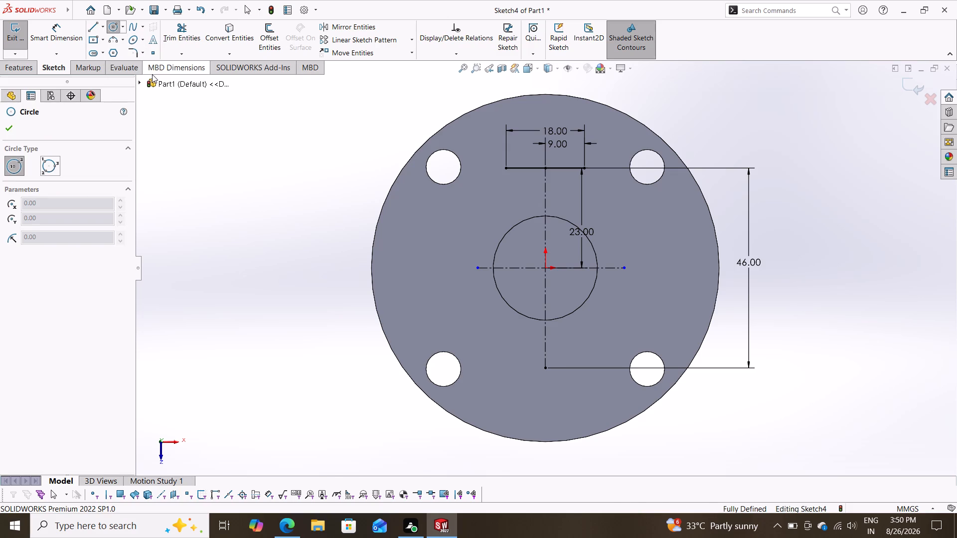
{"action": "left_click", "coordinate": [93, 22]}
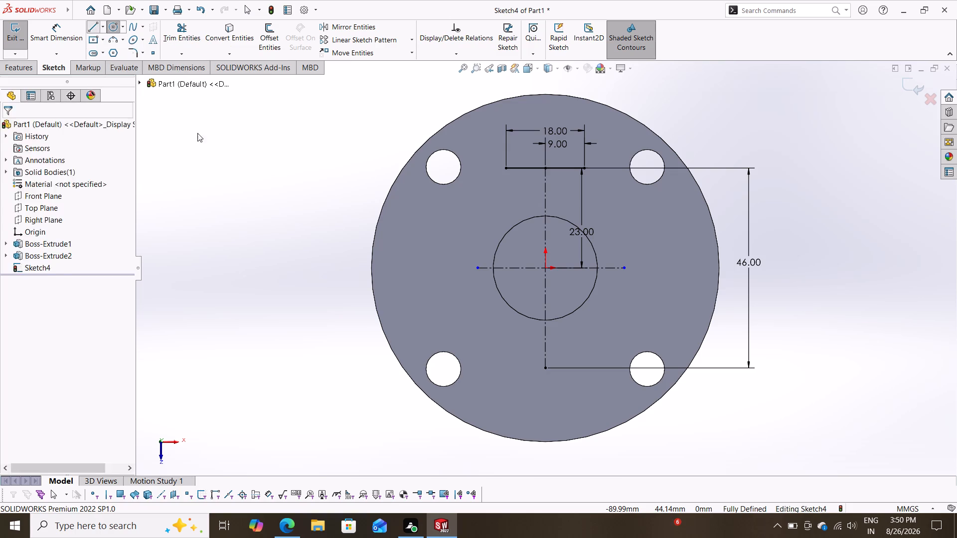
{"action": "left_click", "coordinate": [547, 168]}
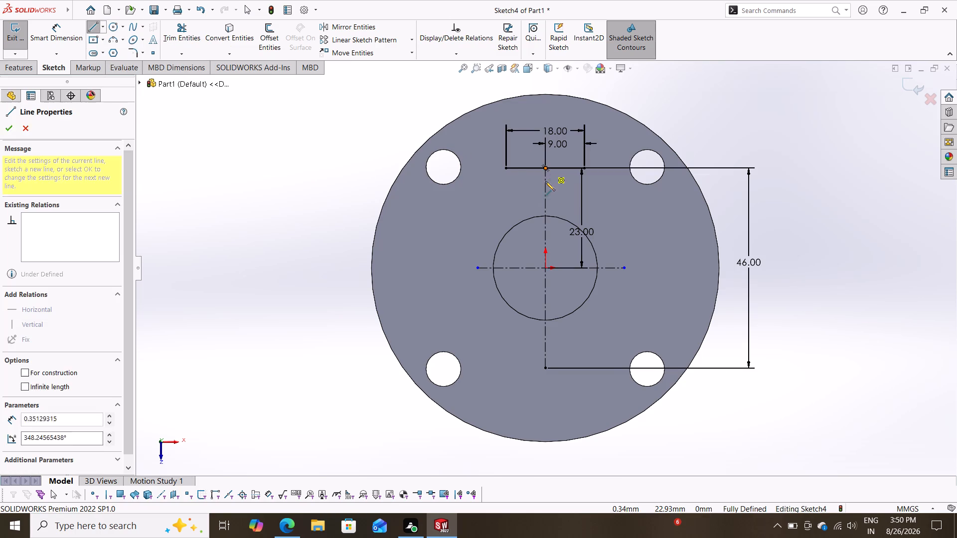
{"action": "left_click", "coordinate": [546, 186]}
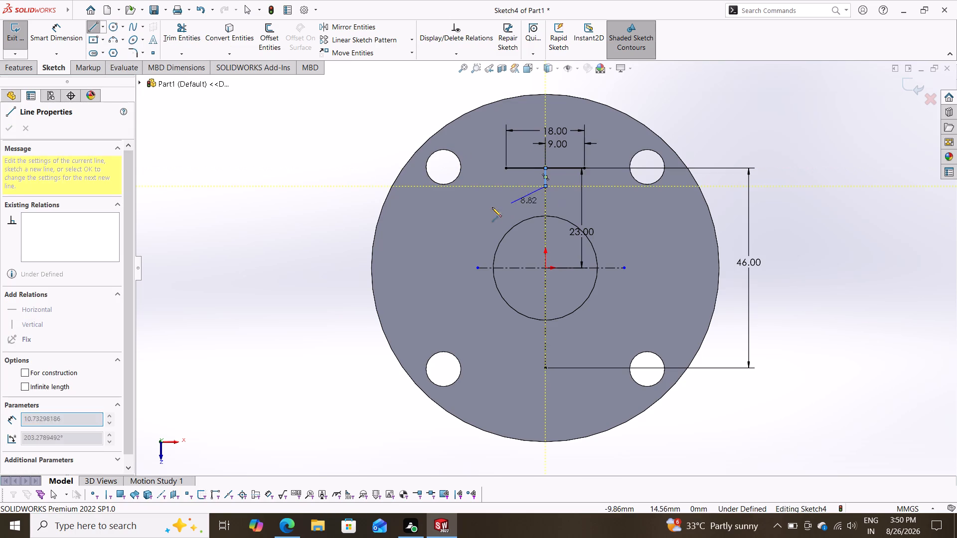
{"action": "double_click", "coordinate": [275, 244]}
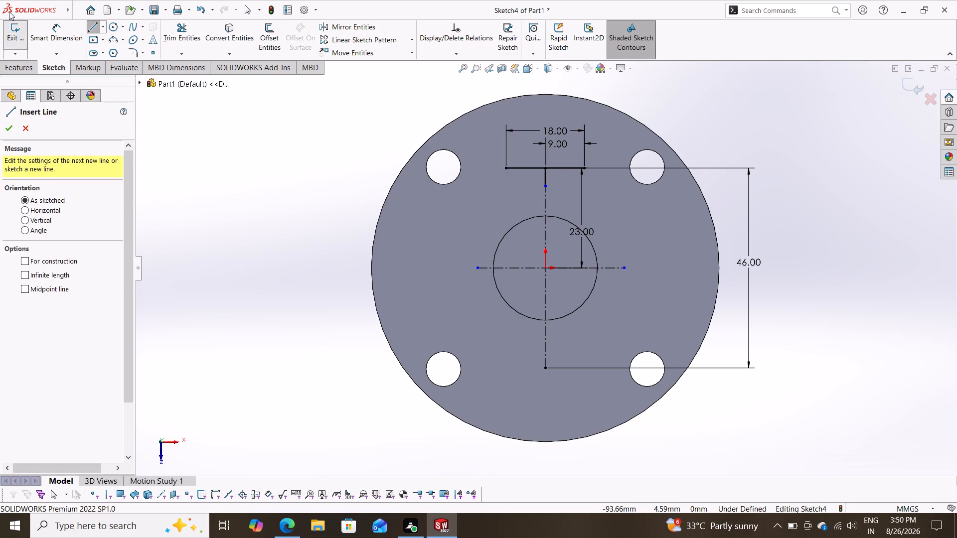
Dimension the short vertical line and set its length to 3 mm.
{"action": "left_click", "coordinate": [39, 34]}
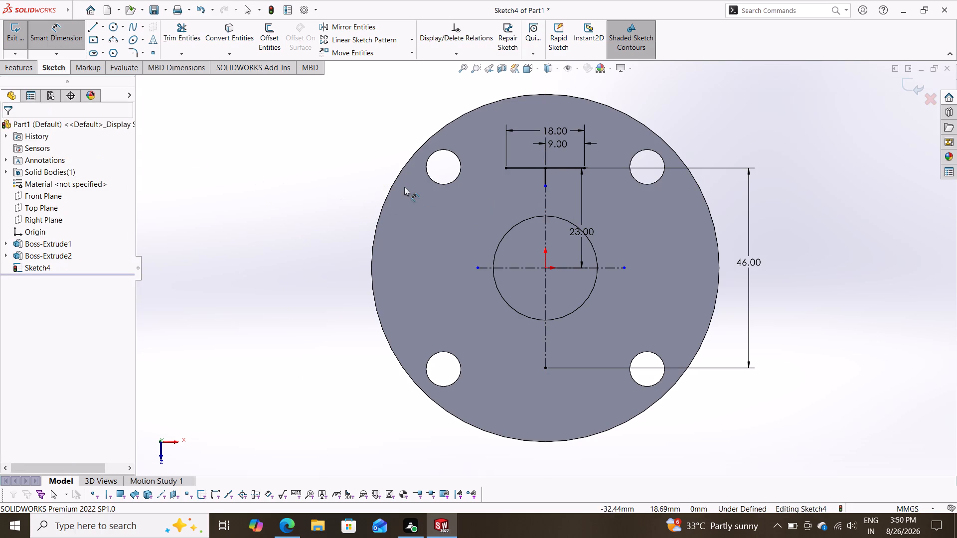
{"action": "left_click", "coordinate": [546, 177]}
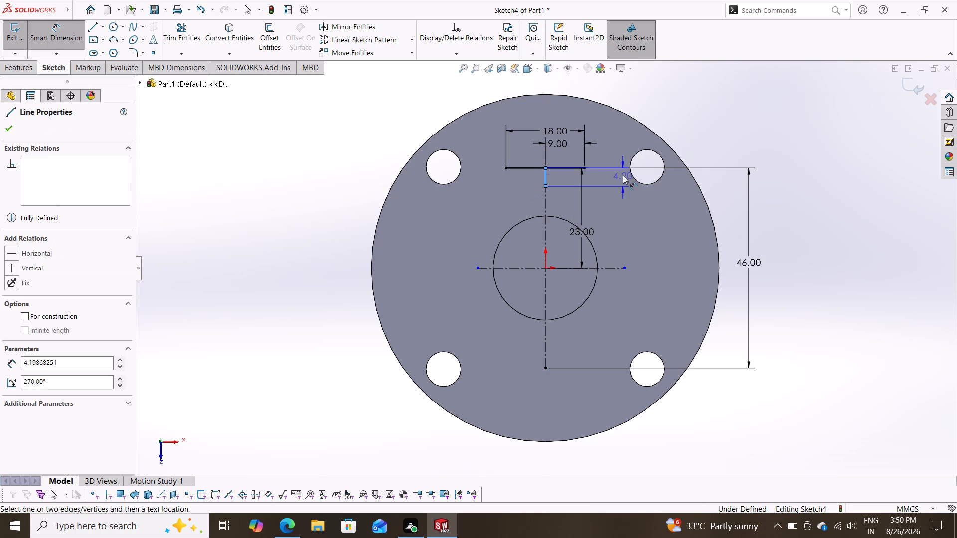
{"action": "left_click", "coordinate": [617, 177]}
{"action": "key", "text": "3"}
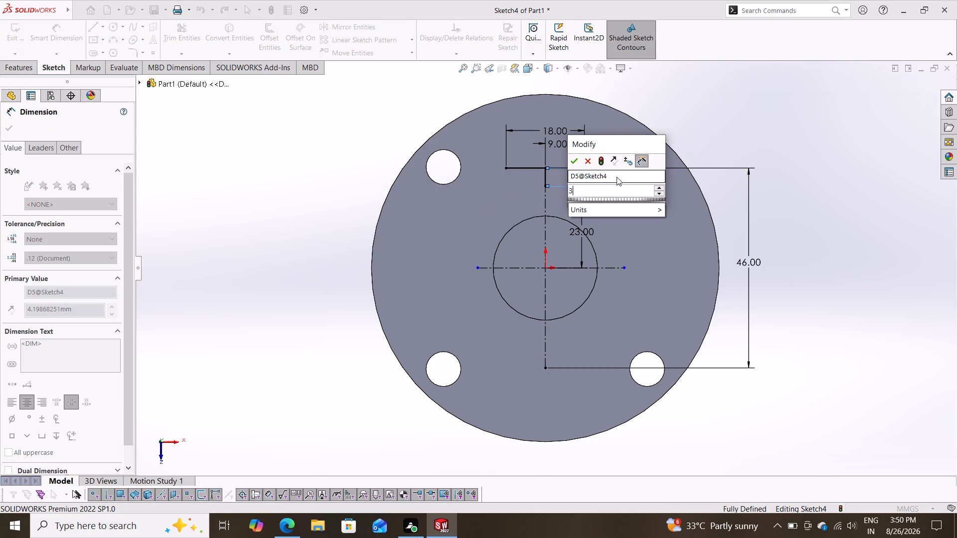
{"action": "key", "text": "Return"}
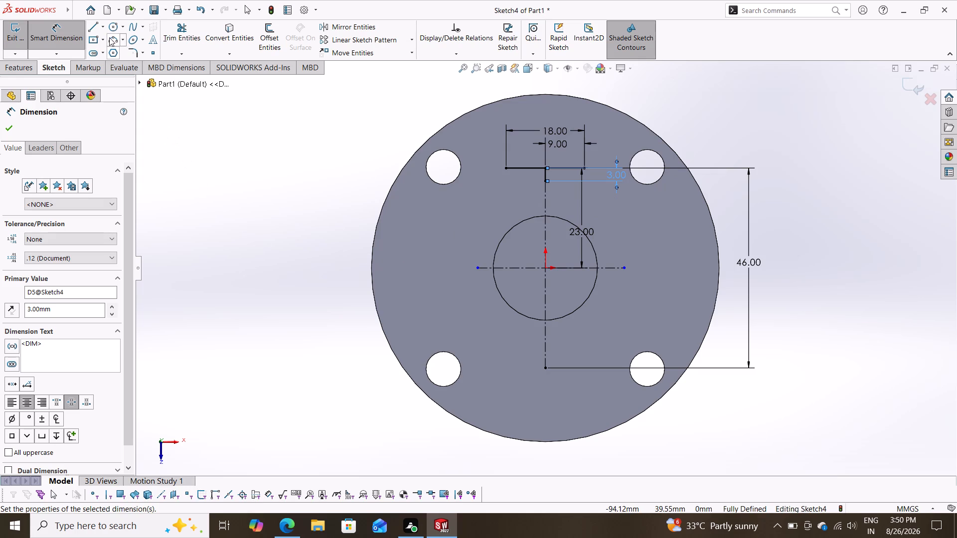
Offset the short vertical line bi-directionally by 3 mm, with dimensions added.
{"action": "left_click", "coordinate": [272, 36]}
{"action": "scroll", "coordinate": [581, 188], "scroll_direction": "down", "scroll_amount": 2}
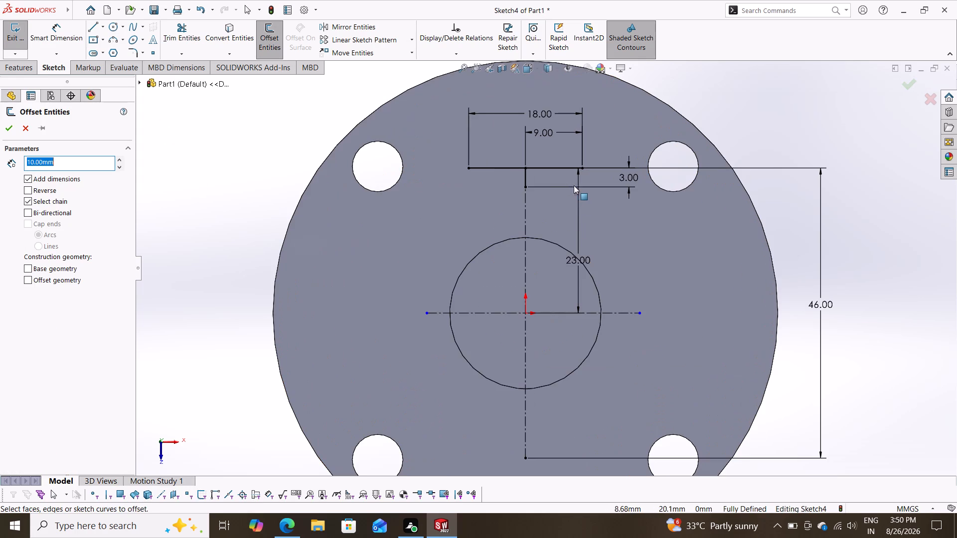
{"action": "left_click", "coordinate": [525, 178]}
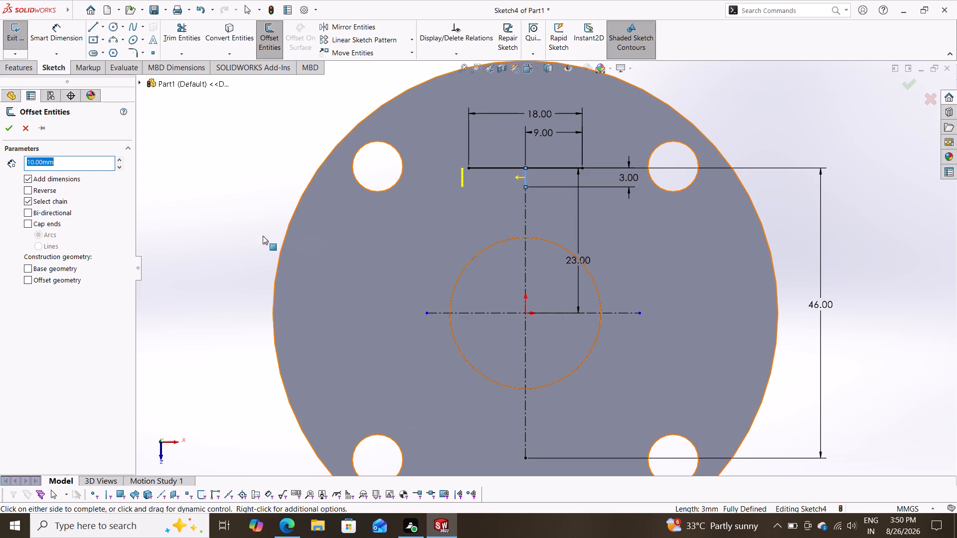
{"action": "left_click", "coordinate": [26, 211]}
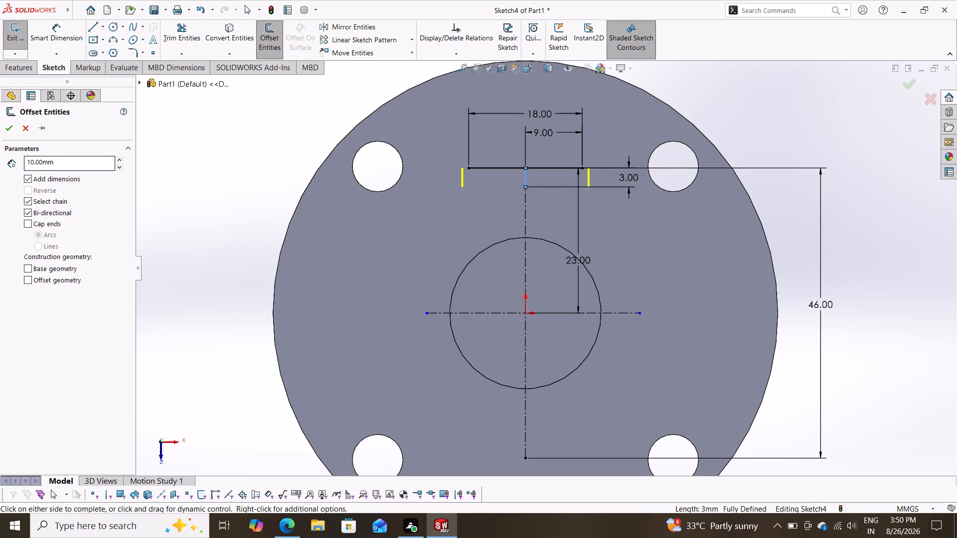
{"action": "left_click_drag", "start_coordinate": [61, 162], "coordinate": [0, 158]}
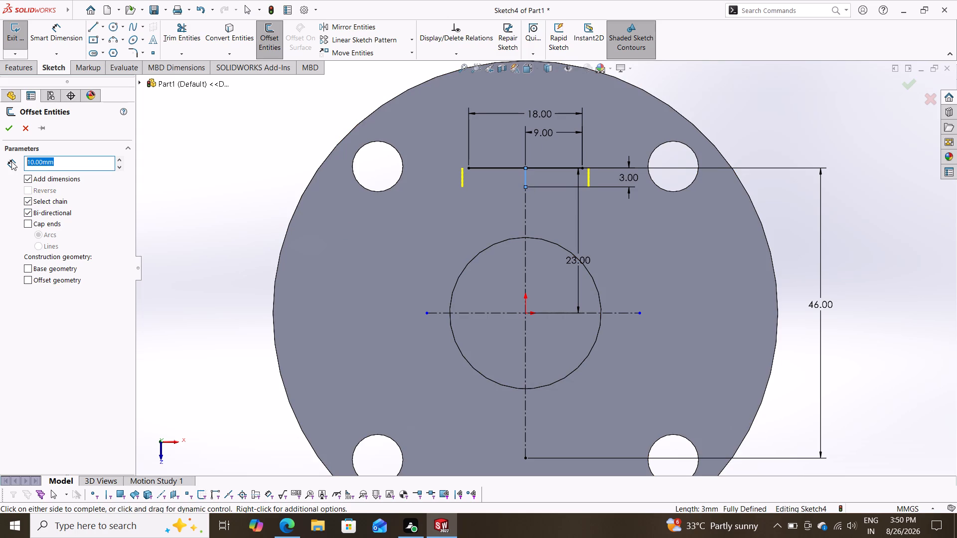
{"action": "key", "text": "3"}
{"action": "key", "text": "Return"}
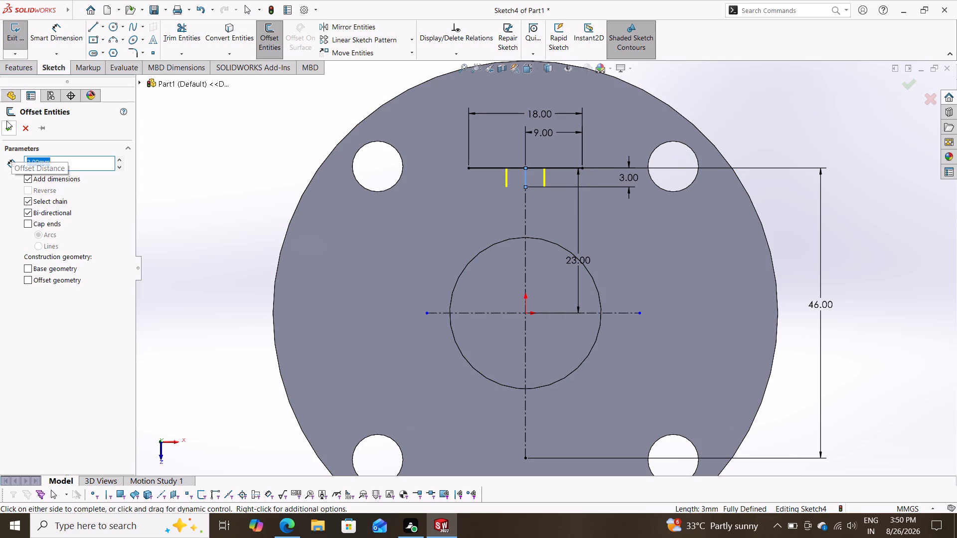
{"action": "left_click", "coordinate": [6, 121]}
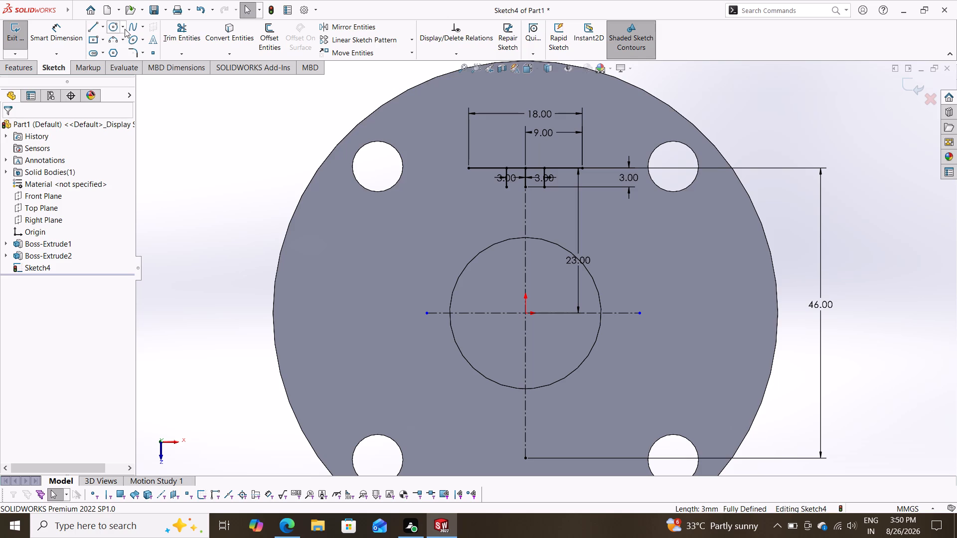
Draw a circle of 3 mm radius centered on the short middle line's lower endpoint, reaching the offset lines' lower endpoints.
{"action": "left_click", "coordinate": [115, 27]}
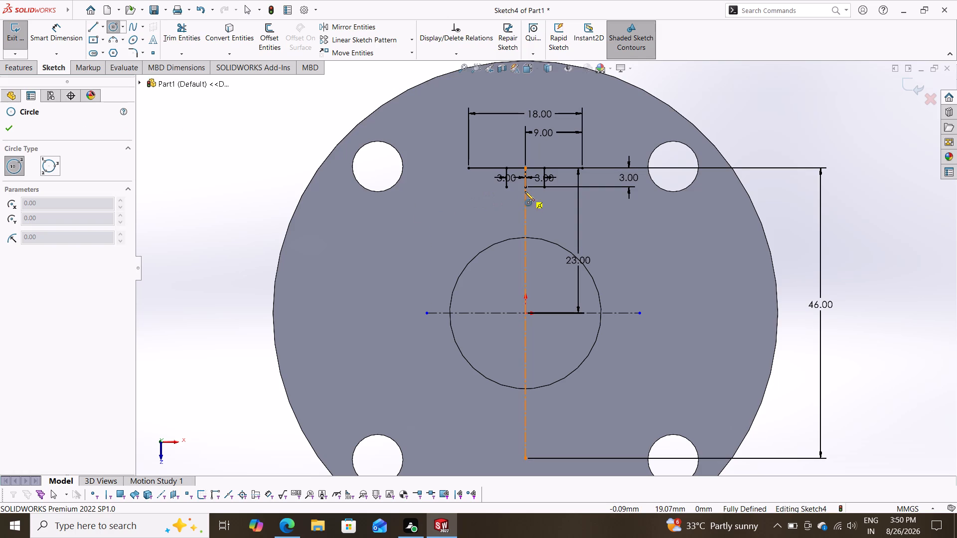
{"action": "left_click", "coordinate": [525, 188]}
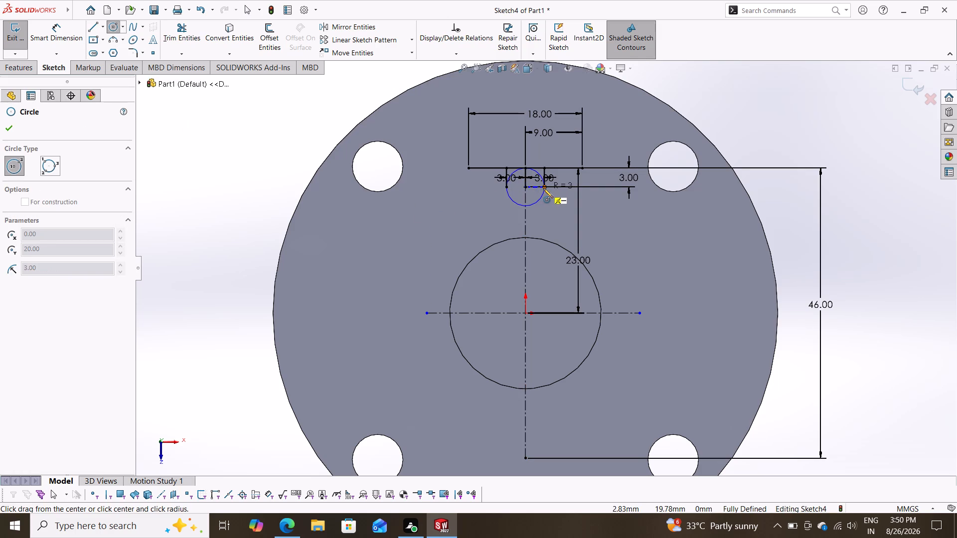
{"action": "left_click", "coordinate": [543, 188]}
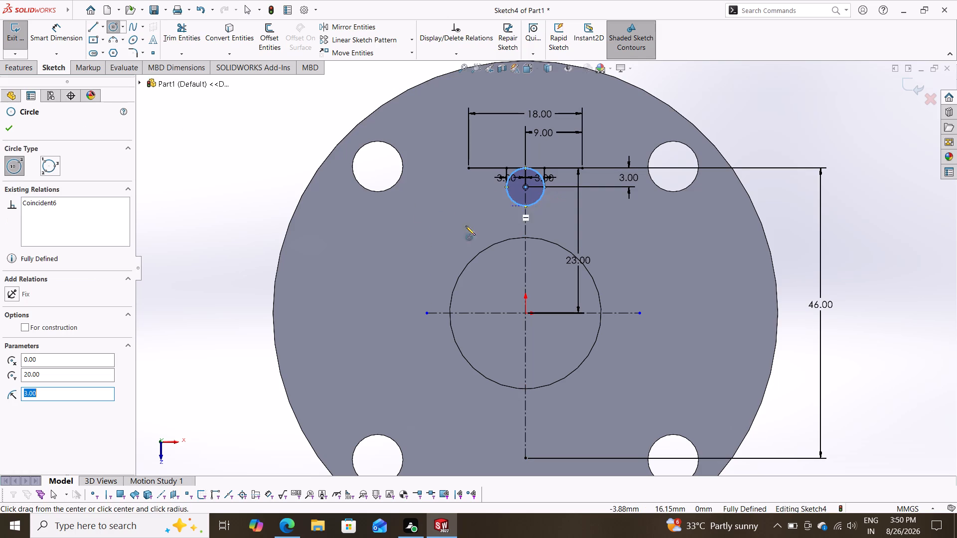
{"action": "left_click", "coordinate": [9, 127]}
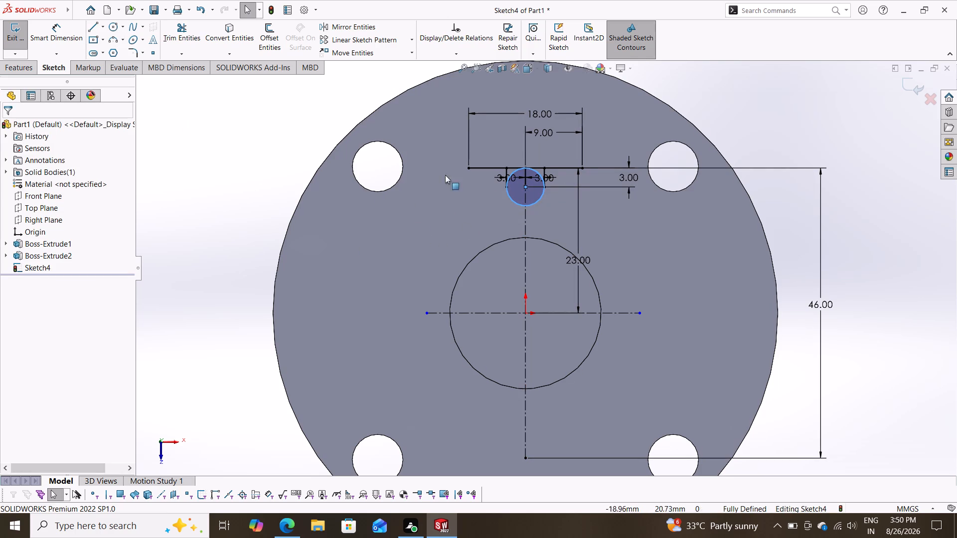
Convert the short middle vertical line into construction geometry.
{"action": "left_click", "coordinate": [525, 172]}
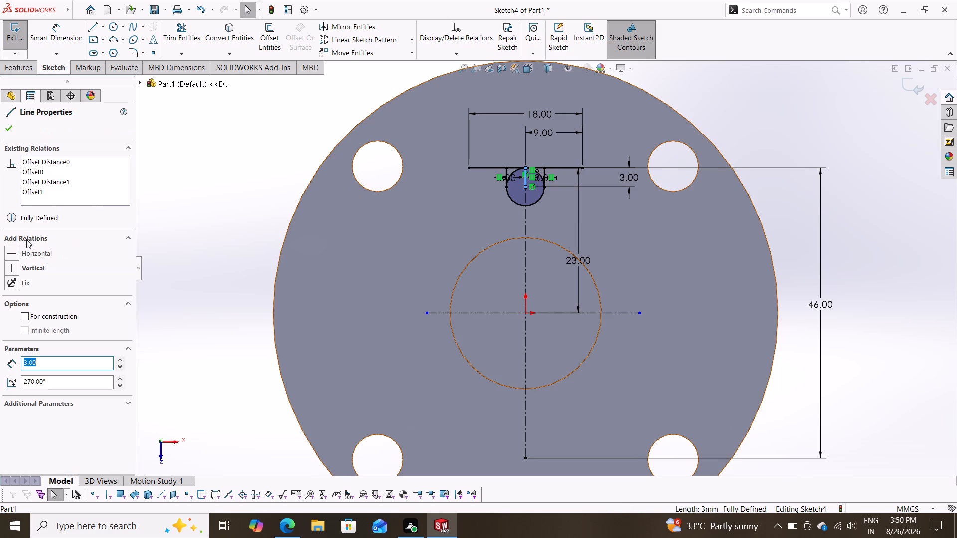
{"action": "left_click", "coordinate": [28, 315]}
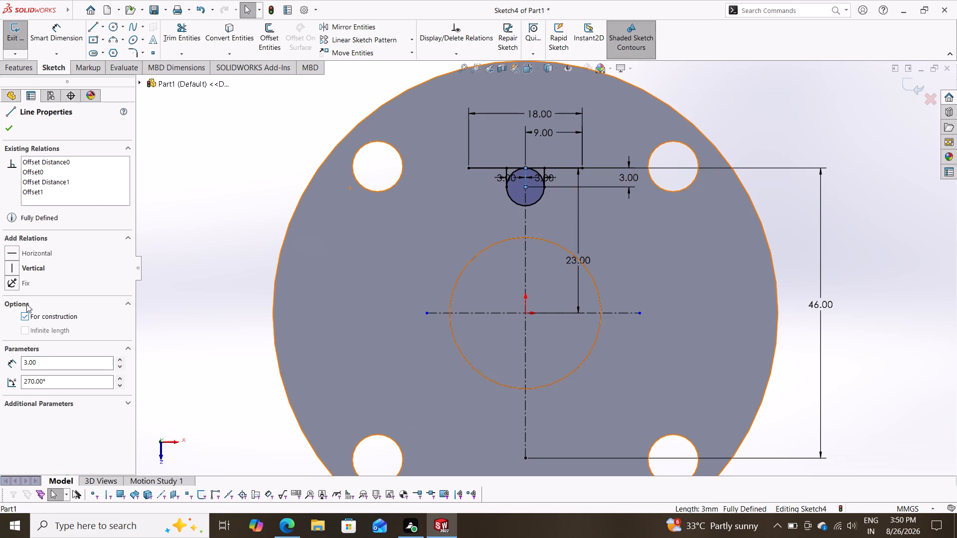
{"action": "left_click", "coordinate": [7, 130]}
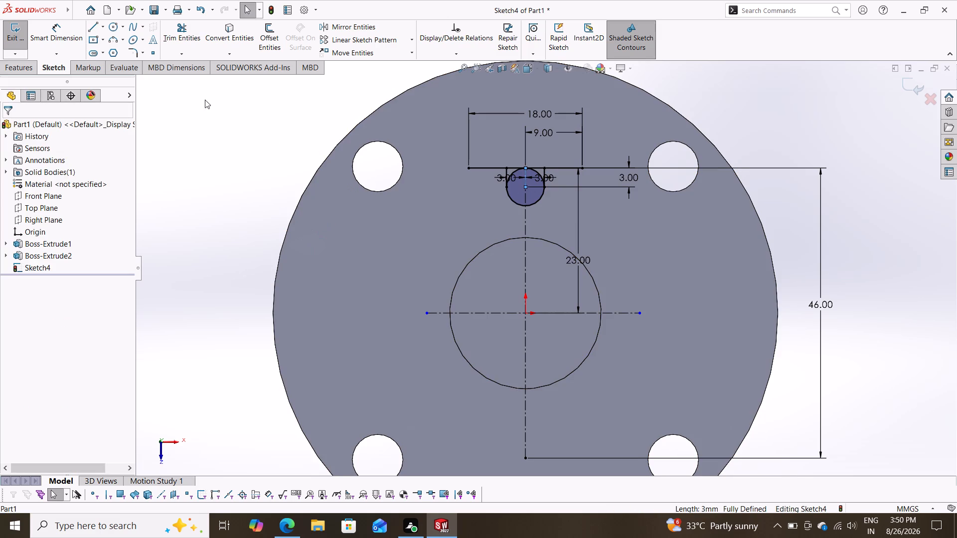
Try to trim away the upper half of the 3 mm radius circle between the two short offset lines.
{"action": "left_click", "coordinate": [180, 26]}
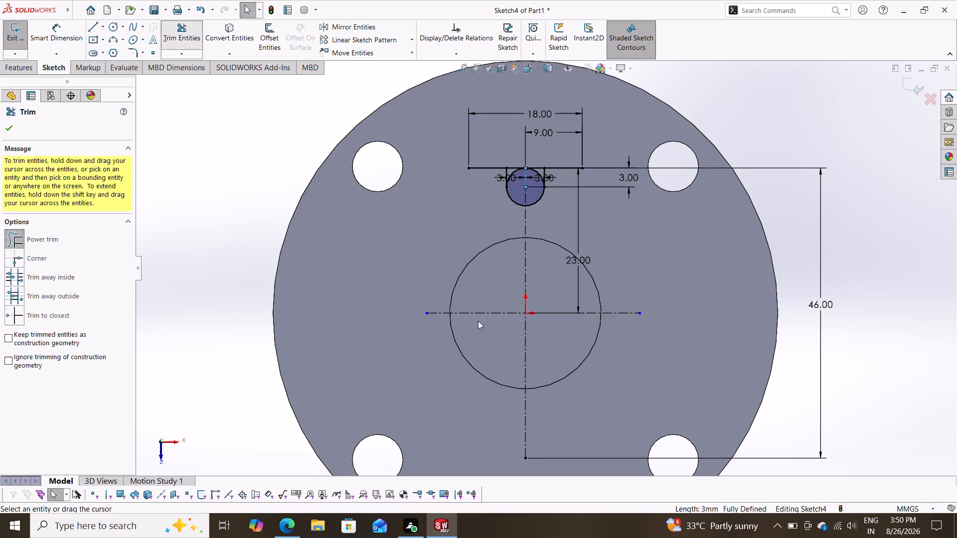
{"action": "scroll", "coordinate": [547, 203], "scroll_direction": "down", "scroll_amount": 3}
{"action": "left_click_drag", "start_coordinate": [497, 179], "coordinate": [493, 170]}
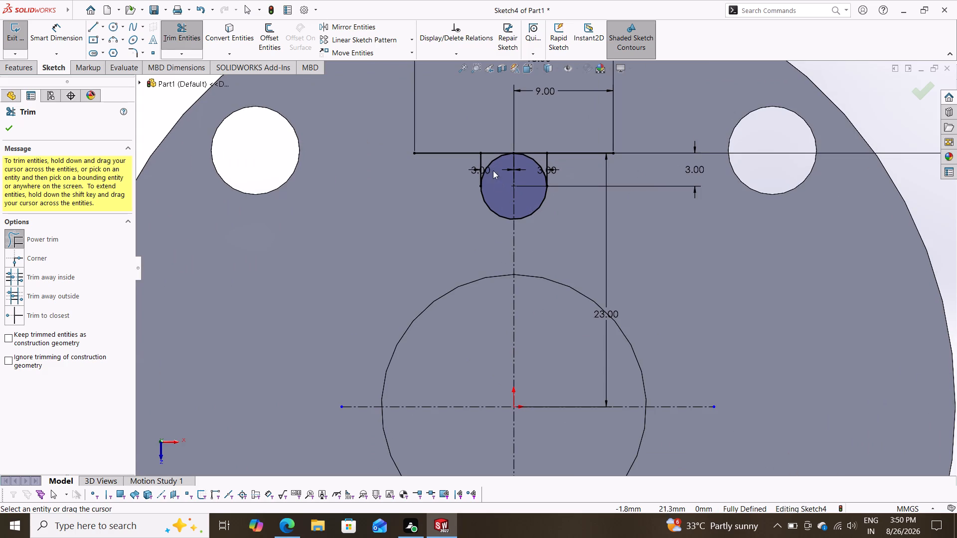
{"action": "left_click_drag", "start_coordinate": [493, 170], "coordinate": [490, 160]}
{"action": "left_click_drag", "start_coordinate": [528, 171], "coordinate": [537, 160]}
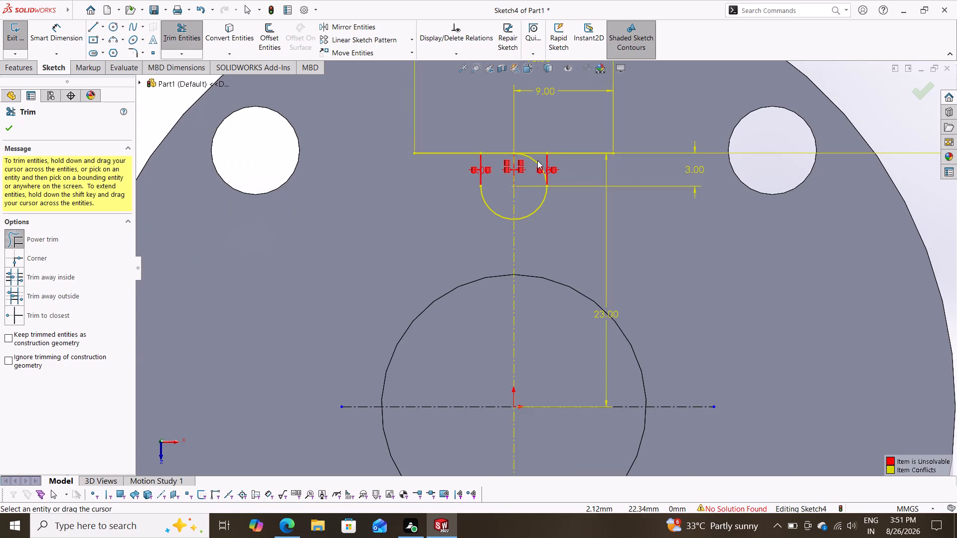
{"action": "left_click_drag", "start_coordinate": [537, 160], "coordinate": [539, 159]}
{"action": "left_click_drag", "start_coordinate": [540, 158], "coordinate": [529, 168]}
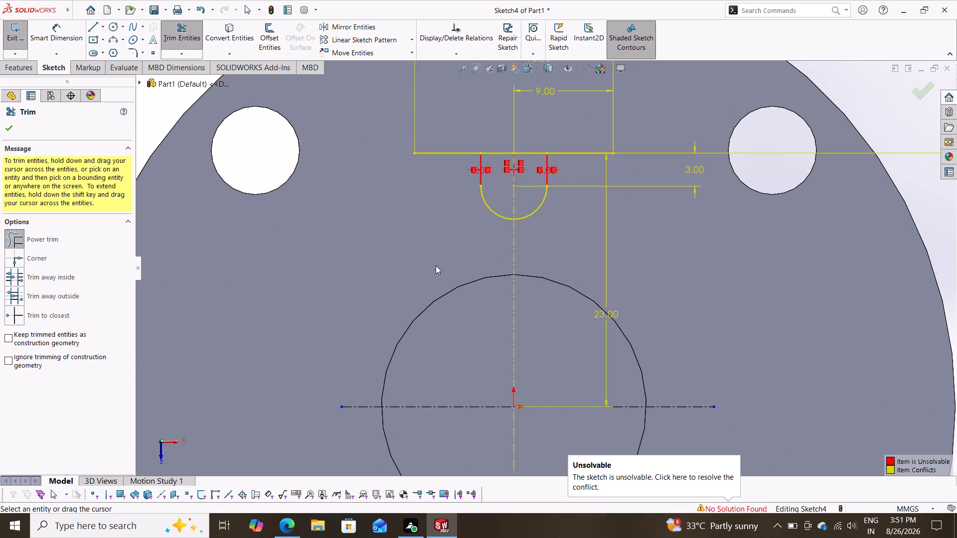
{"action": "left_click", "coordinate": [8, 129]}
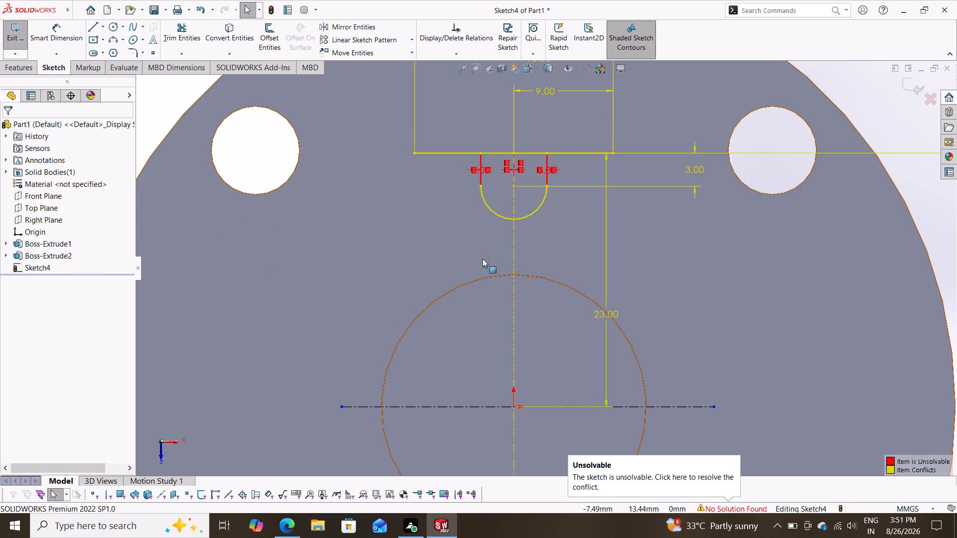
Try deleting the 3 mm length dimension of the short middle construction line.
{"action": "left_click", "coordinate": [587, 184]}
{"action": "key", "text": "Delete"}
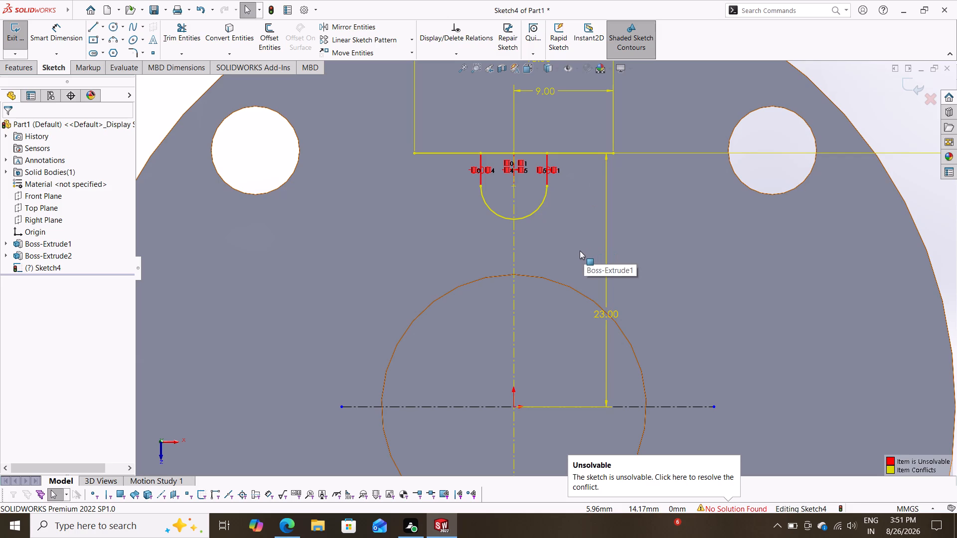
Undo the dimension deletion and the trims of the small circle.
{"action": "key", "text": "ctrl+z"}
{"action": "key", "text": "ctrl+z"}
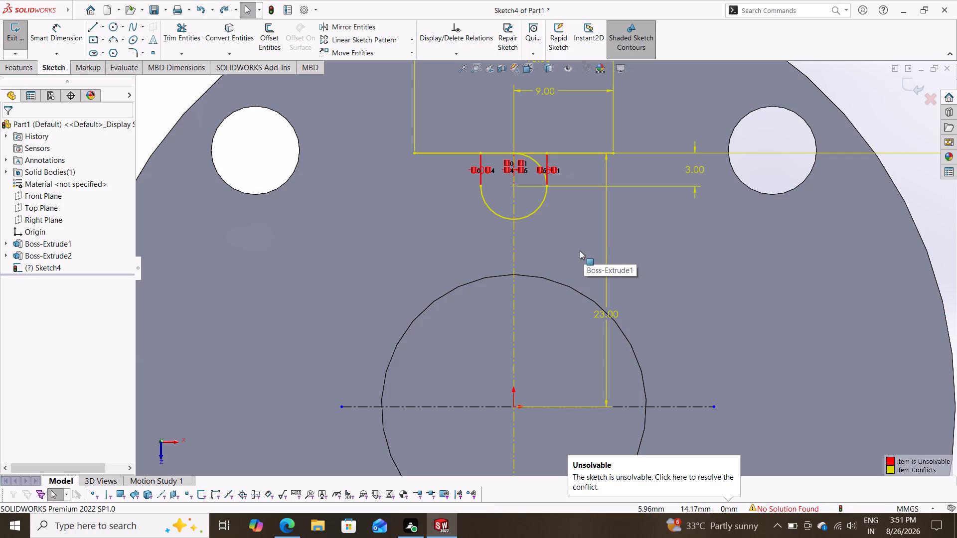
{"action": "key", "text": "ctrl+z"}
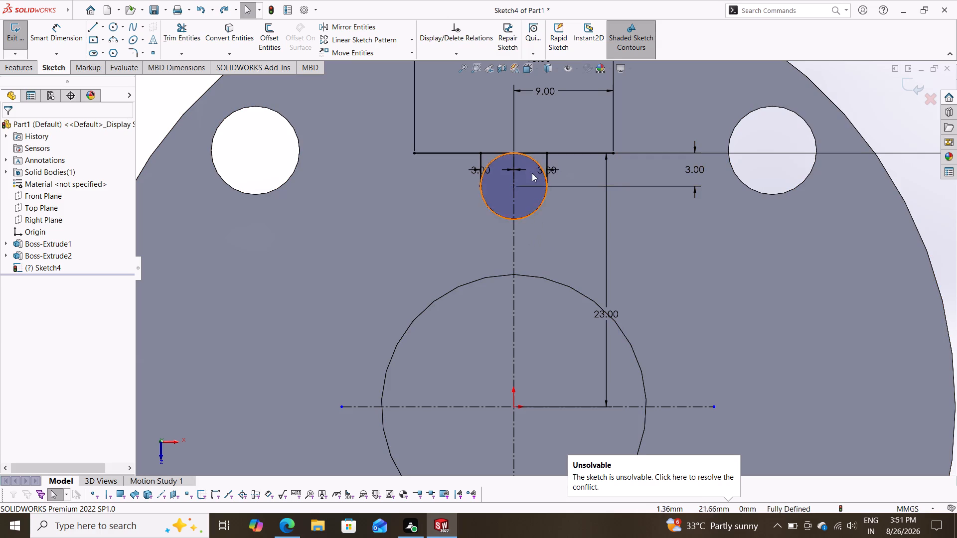
Delete the 3 mm radius circle between the offset lines.
{"action": "left_click", "coordinate": [545, 199]}
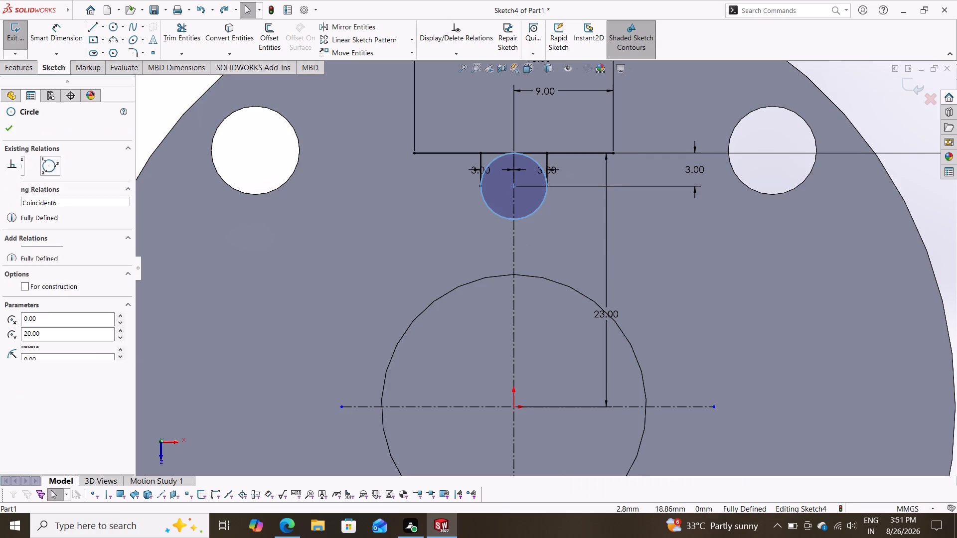
{"action": "key", "text": "Delete"}
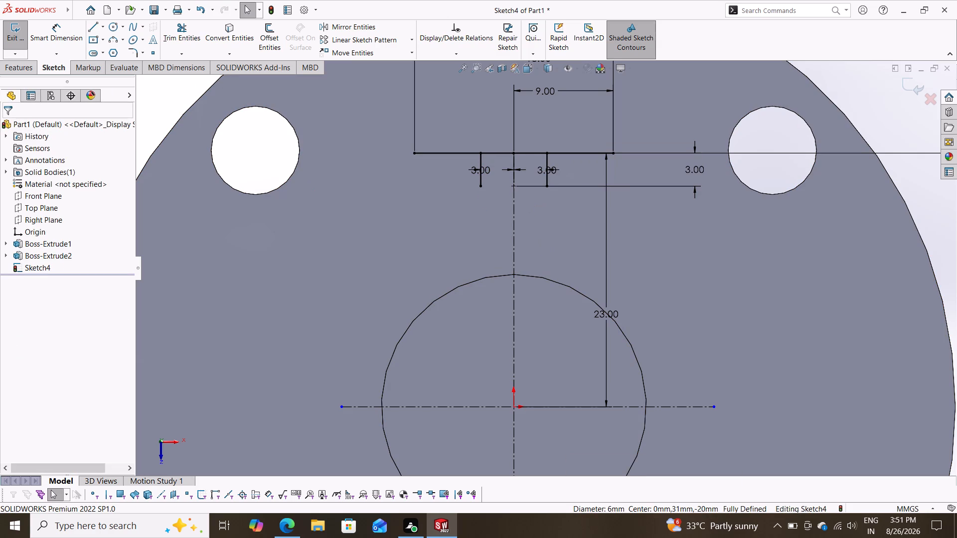
Draw a downward-bulging three-point arc of about 3.62 mm radius joining the lower endpoints of the two short offset lines.
{"action": "left_click", "coordinate": [113, 38]}
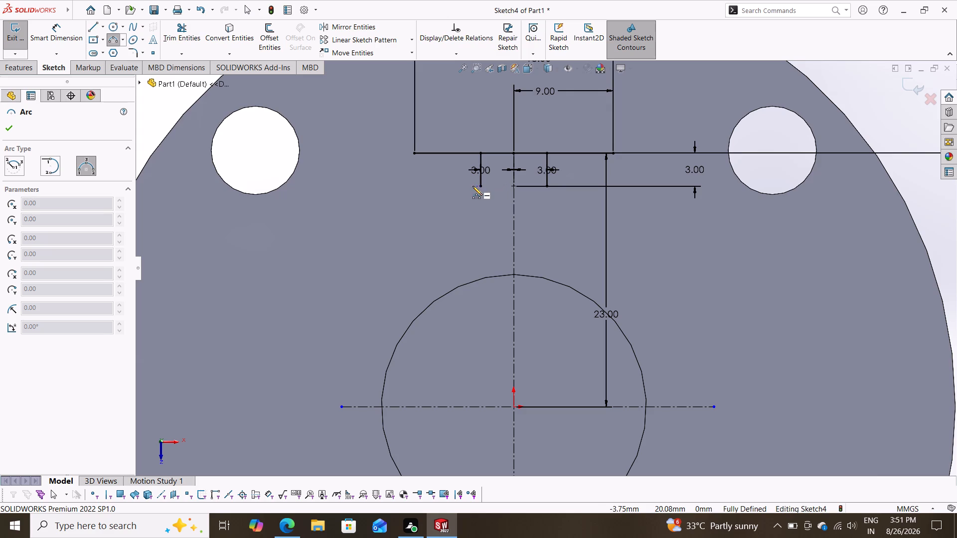
{"action": "left_click", "coordinate": [482, 188]}
{"action": "left_click", "coordinate": [548, 186]}
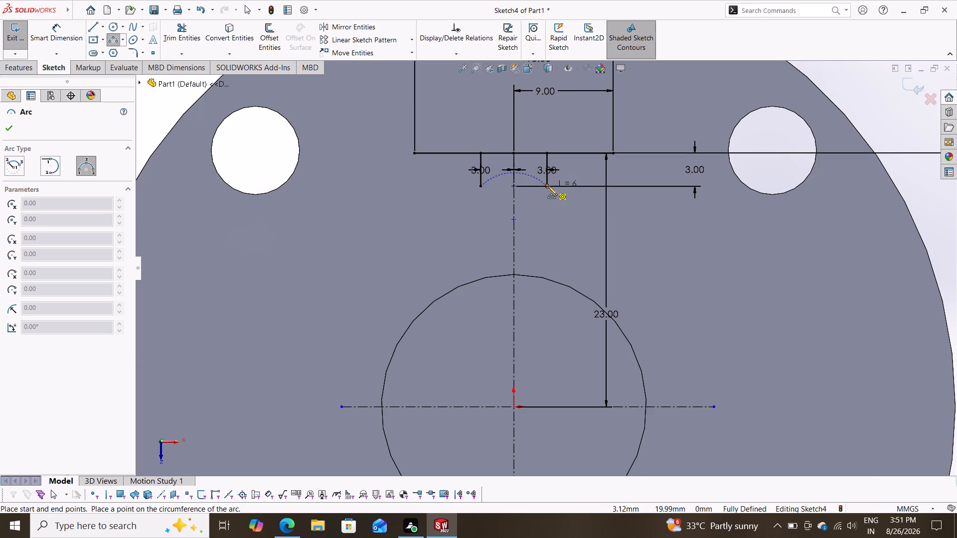
{"action": "left_click", "coordinate": [523, 203]}
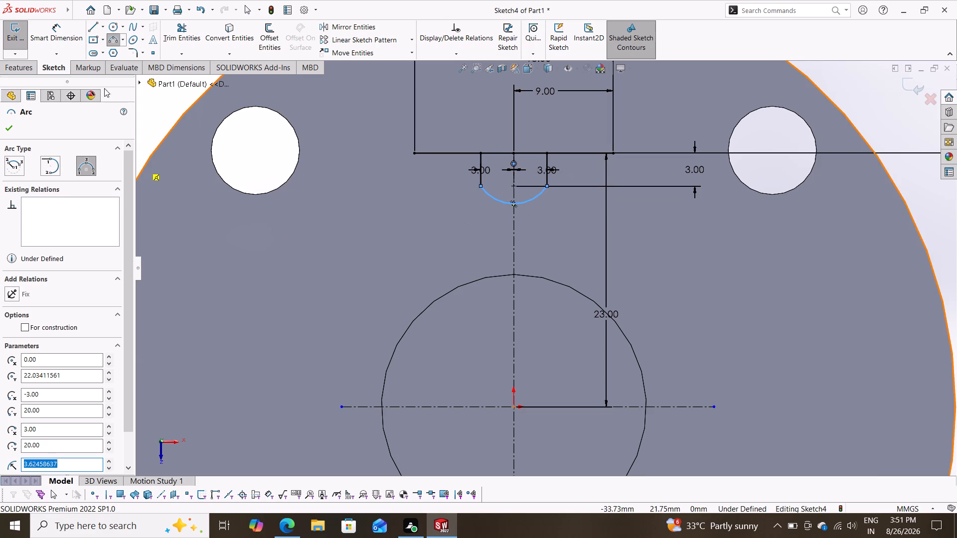
Dimension the notch arc and set its radius to 3 mm.
{"action": "left_click", "coordinate": [68, 35]}
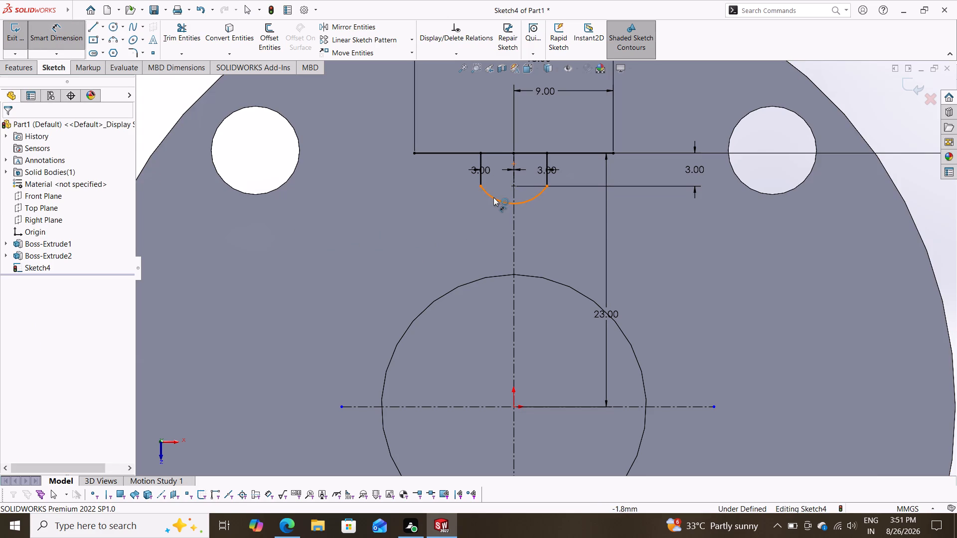
{"action": "left_click", "coordinate": [493, 197]}
{"action": "left_click", "coordinate": [475, 222]}
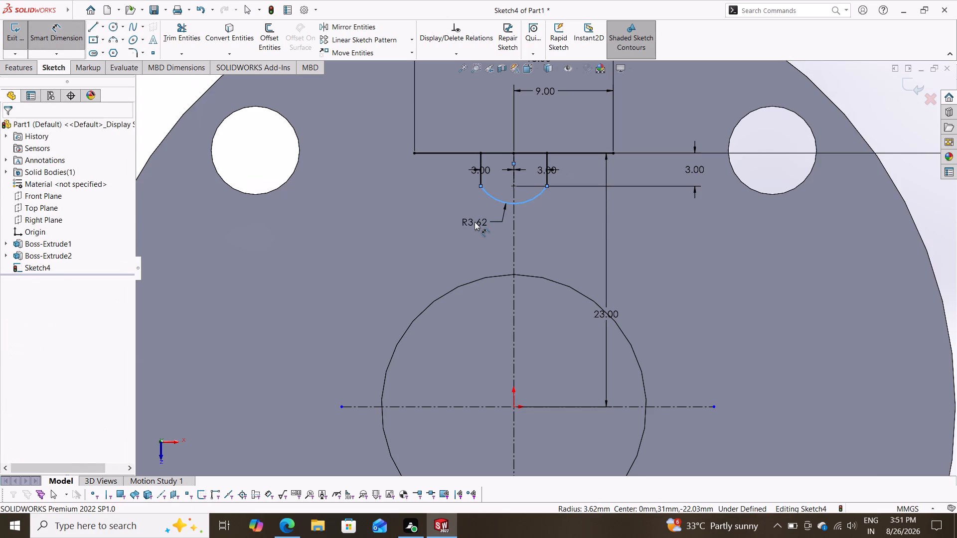
{"action": "key", "text": "3"}
{"action": "key", "text": "Return"}
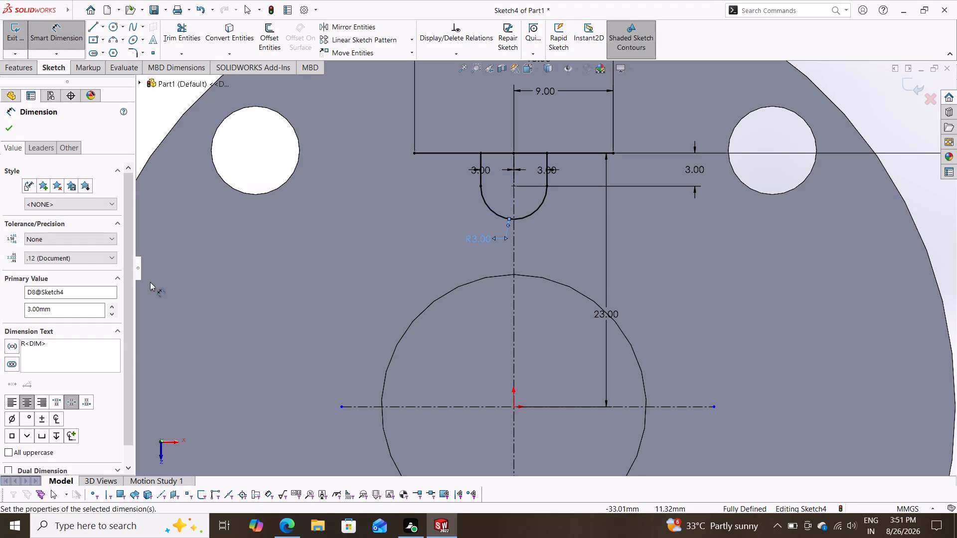
{"action": "left_click", "coordinate": [9, 126]}
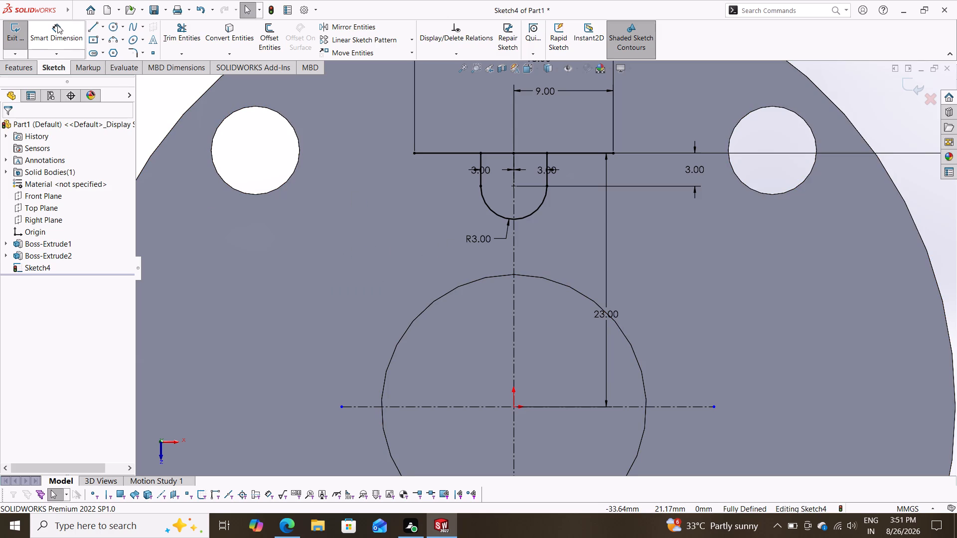
Trim away both halves of the 18 mm horizontal line between the two offset lines to open the notch.
{"action": "left_click", "coordinate": [184, 26]}
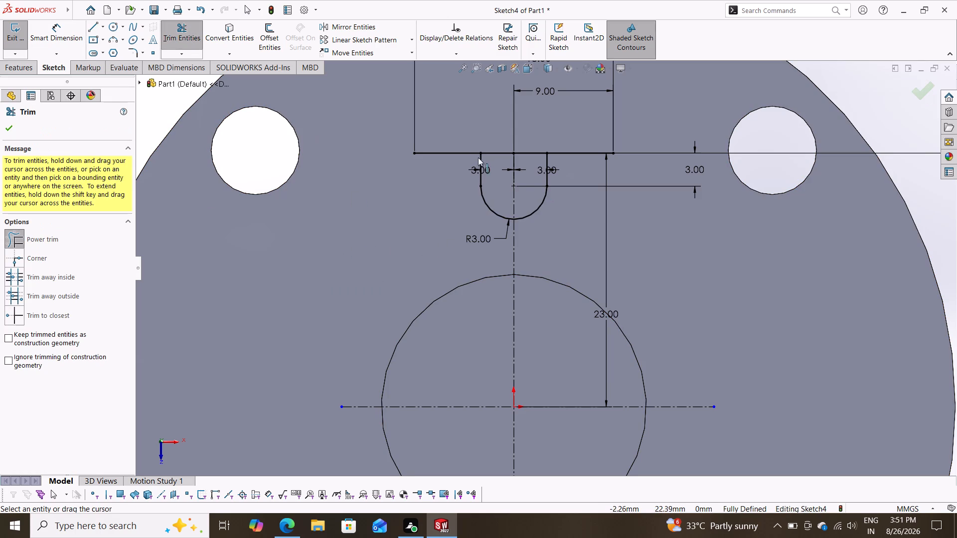
{"action": "left_click_drag", "start_coordinate": [497, 162], "coordinate": [499, 139]}
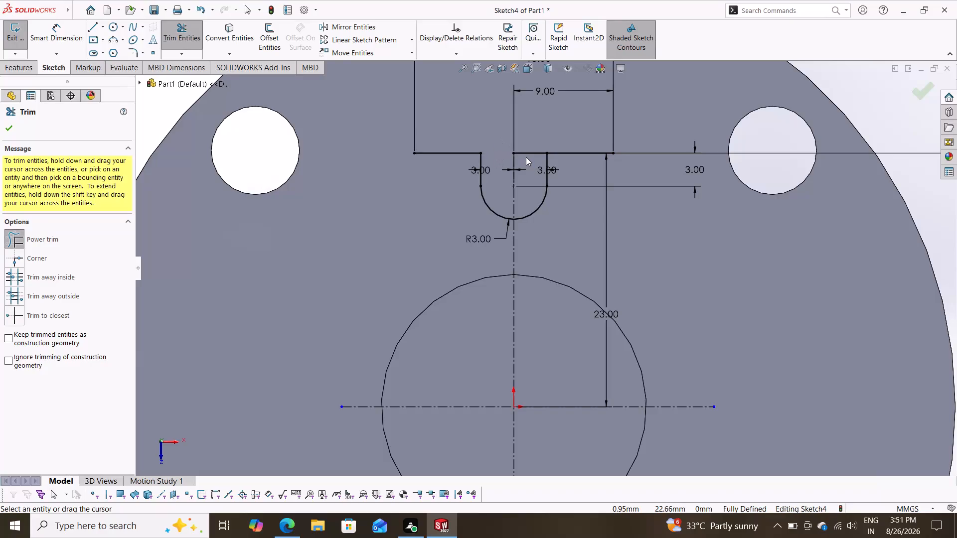
{"action": "left_click_drag", "start_coordinate": [528, 158], "coordinate": [528, 135]}
{"action": "left_click_drag", "start_coordinate": [530, 134], "coordinate": [530, 151]}
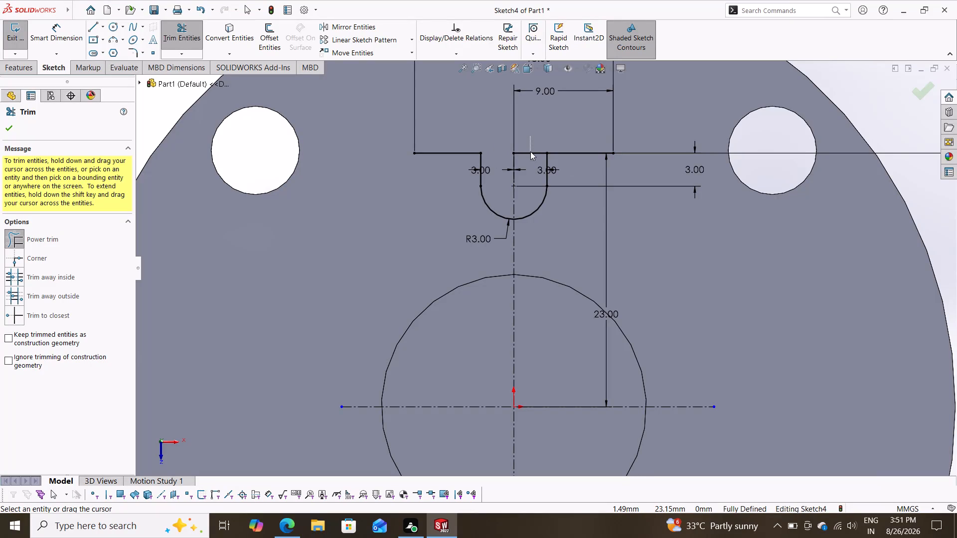
{"action": "left_click_drag", "start_coordinate": [530, 151], "coordinate": [532, 157]}
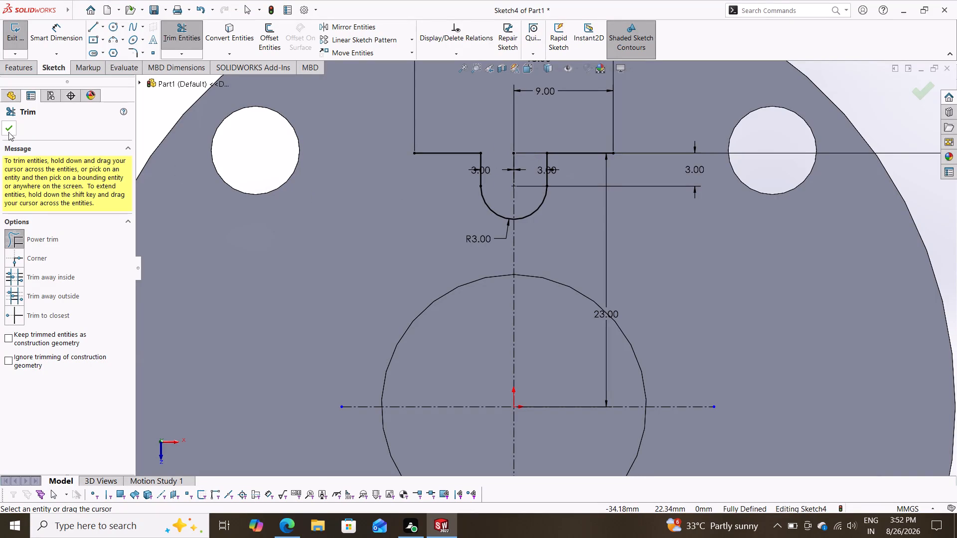
{"action": "left_click", "coordinate": [9, 127]}
Mirror the notch arc, its two vertical sides and the two horizontal edge segments about the horizontal centerline, keeping the originals.
{"action": "scroll", "coordinate": [687, 277], "scroll_direction": "down", "scroll_amount": 3}
{"action": "scroll", "coordinate": [681, 276], "scroll_direction": "up", "scroll_amount": 4}
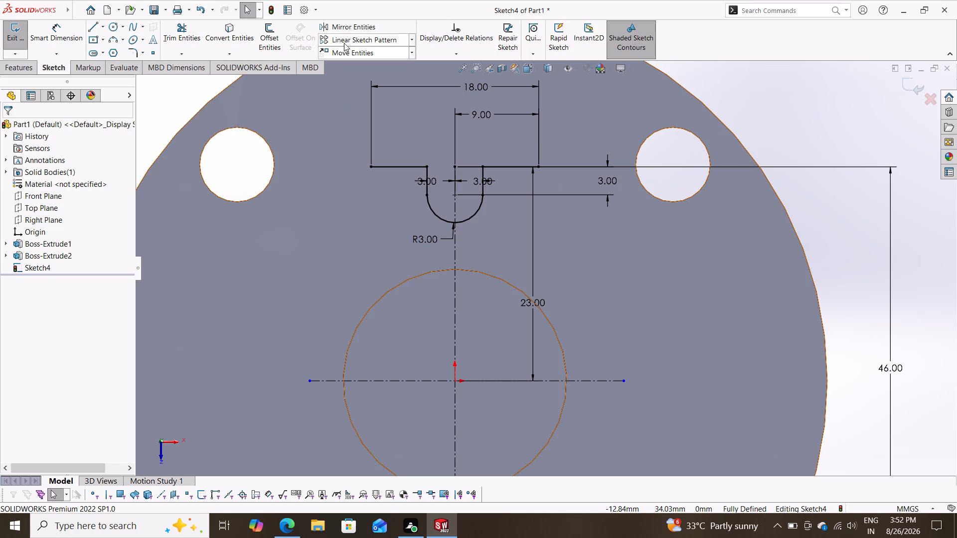
{"action": "left_click", "coordinate": [354, 25]}
{"action": "left_click", "coordinate": [412, 169]}
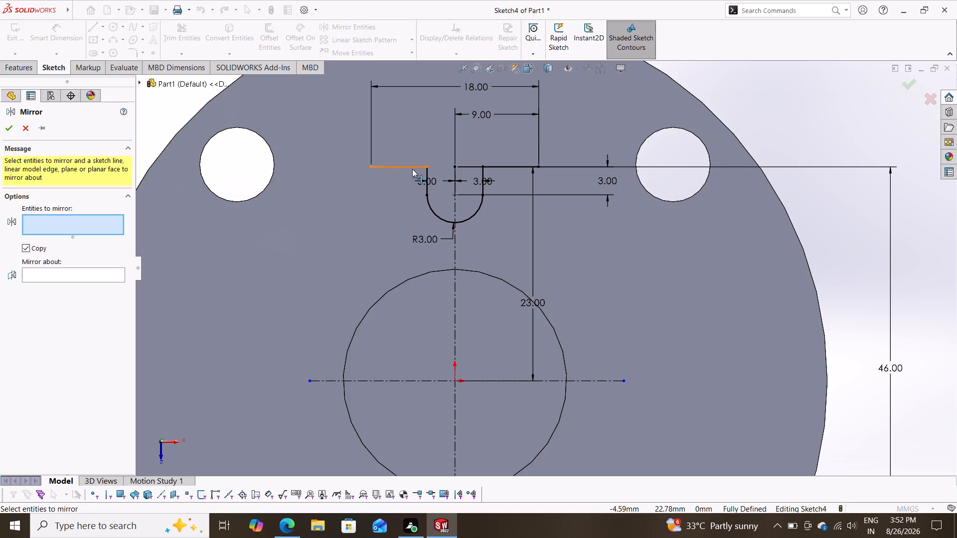
{"action": "left_click", "coordinate": [425, 184]}
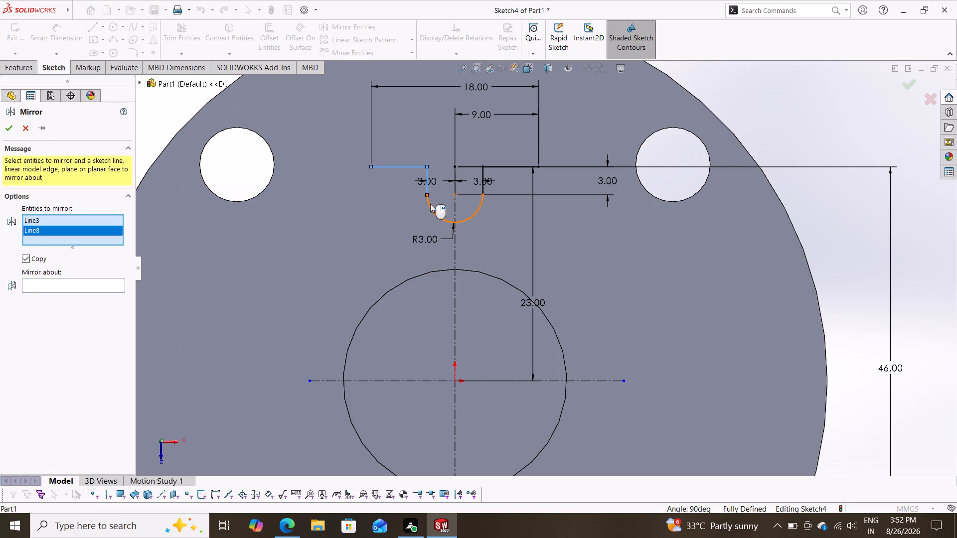
{"action": "left_click", "coordinate": [430, 204]}
{"action": "left_click", "coordinate": [498, 165]}
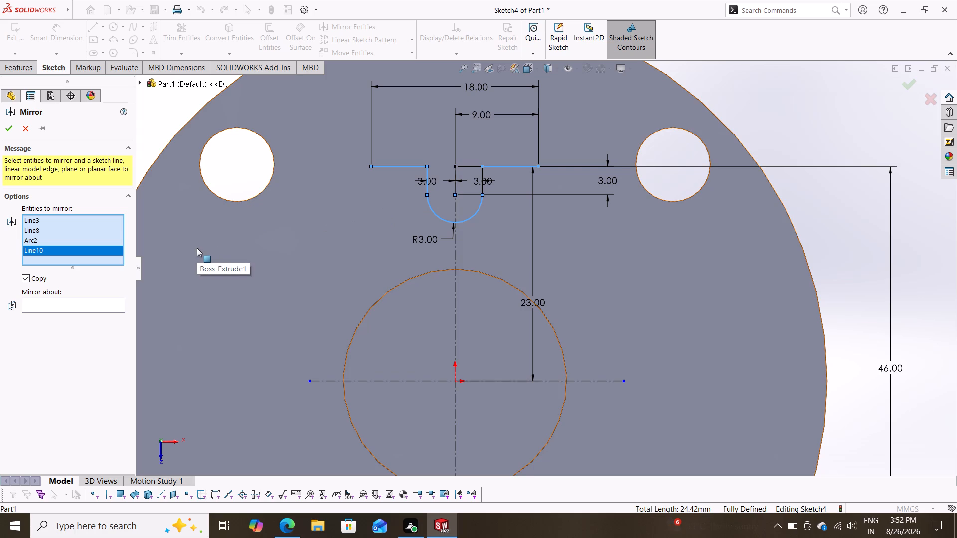
{"action": "left_click", "coordinate": [56, 301]}
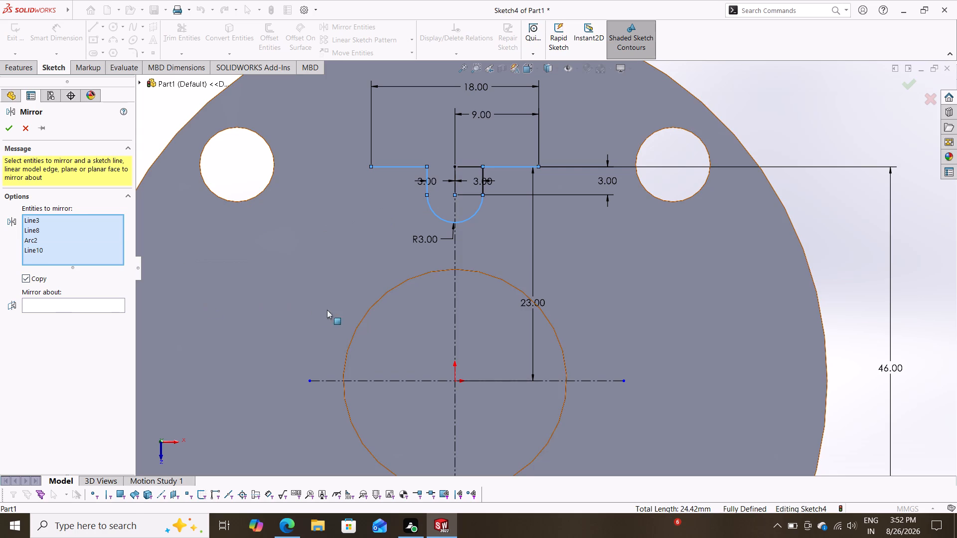
{"action": "left_click", "coordinate": [381, 379]}
{"action": "scroll", "coordinate": [387, 322], "scroll_direction": "down", "scroll_amount": 2}
{"action": "scroll", "coordinate": [408, 339], "scroll_direction": "up", "scroll_amount": 4}
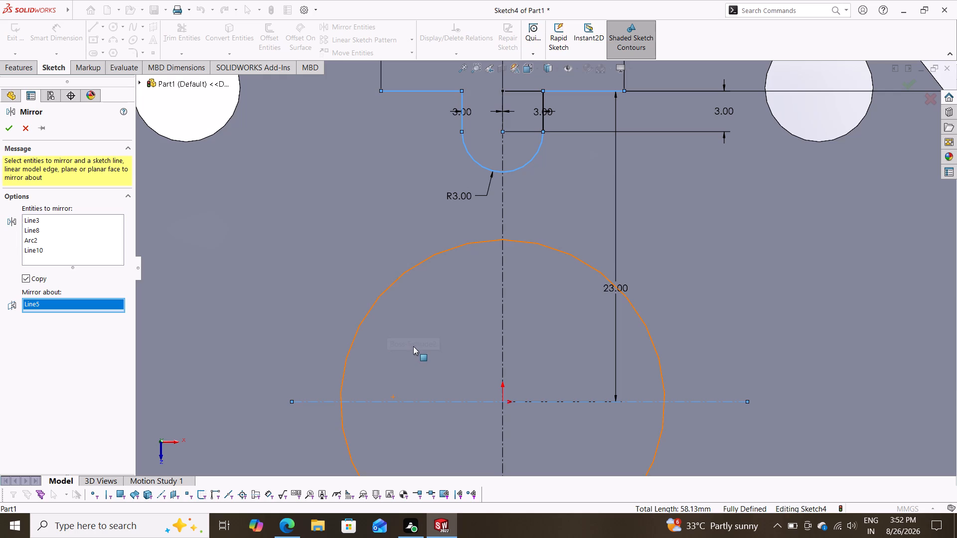
{"action": "scroll", "coordinate": [486, 355], "scroll_direction": "up", "scroll_amount": 3}
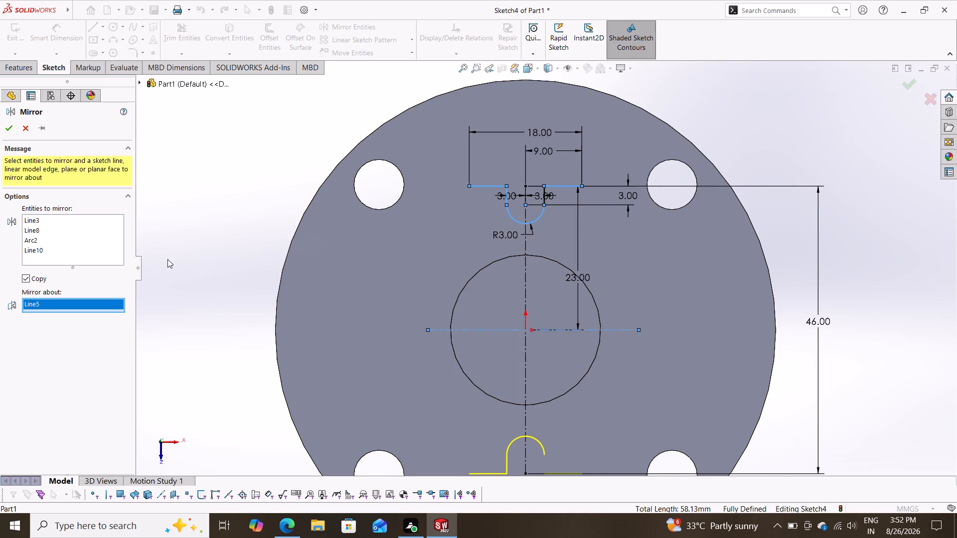
{"action": "left_click", "coordinate": [84, 245]}
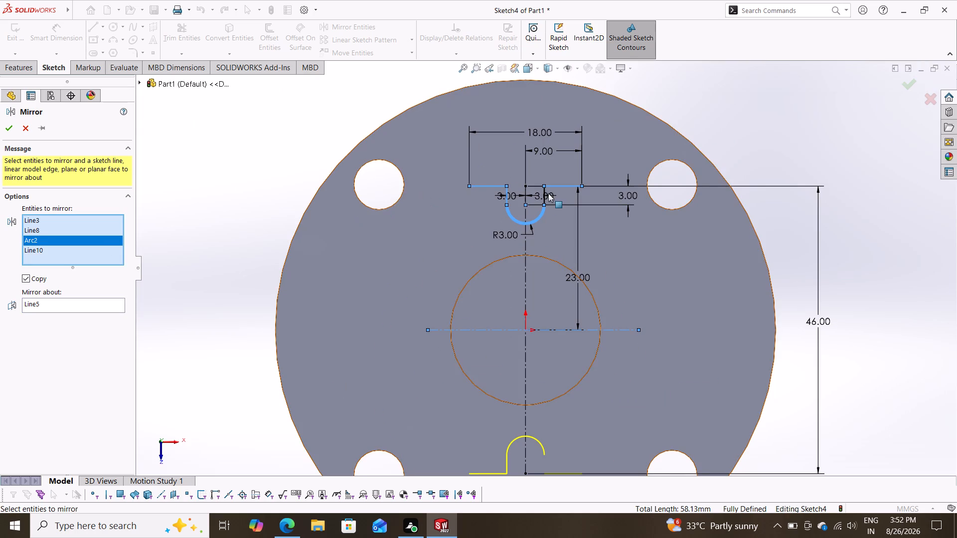
{"action": "left_click", "coordinate": [544, 194]}
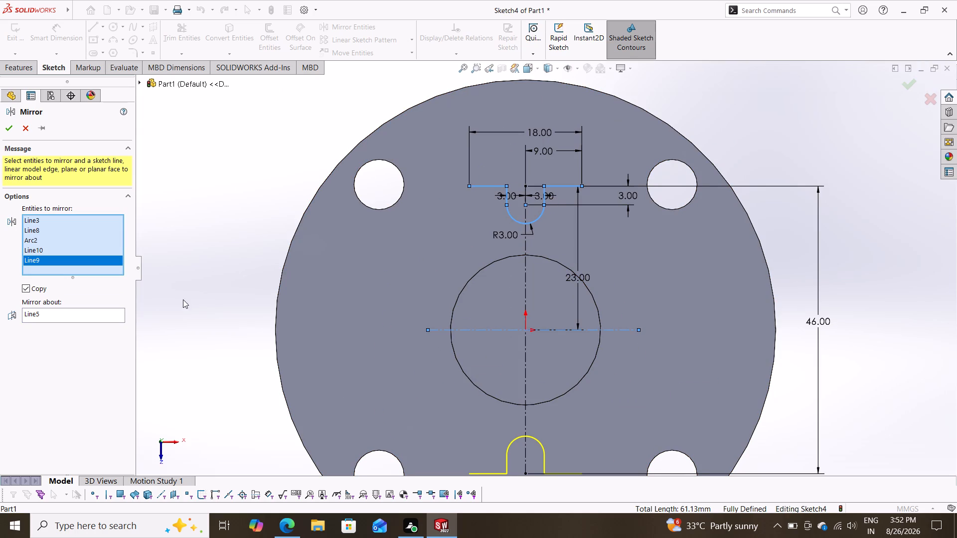
{"action": "left_click", "coordinate": [46, 310]}
{"action": "scroll", "coordinate": [598, 332], "scroll_direction": "down", "scroll_amount": 1}
{"action": "scroll", "coordinate": [610, 345], "scroll_direction": "up", "scroll_amount": 4}
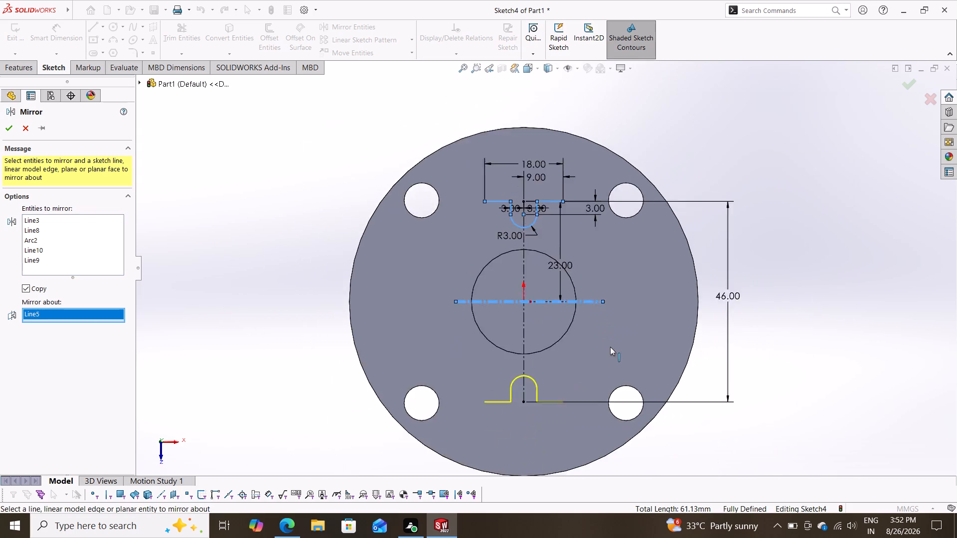
{"action": "scroll", "coordinate": [595, 347], "scroll_direction": "down", "scroll_amount": 3}
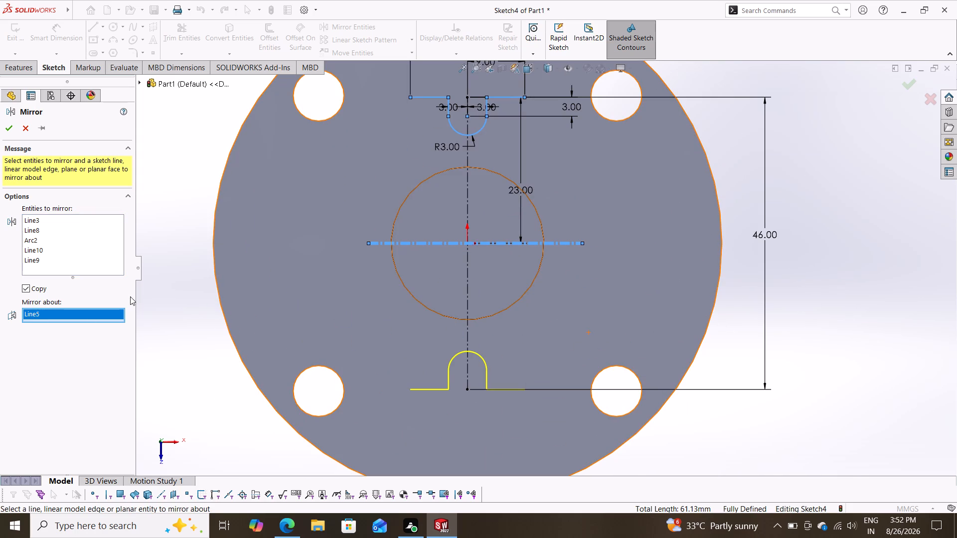
{"action": "left_click", "coordinate": [6, 129]}
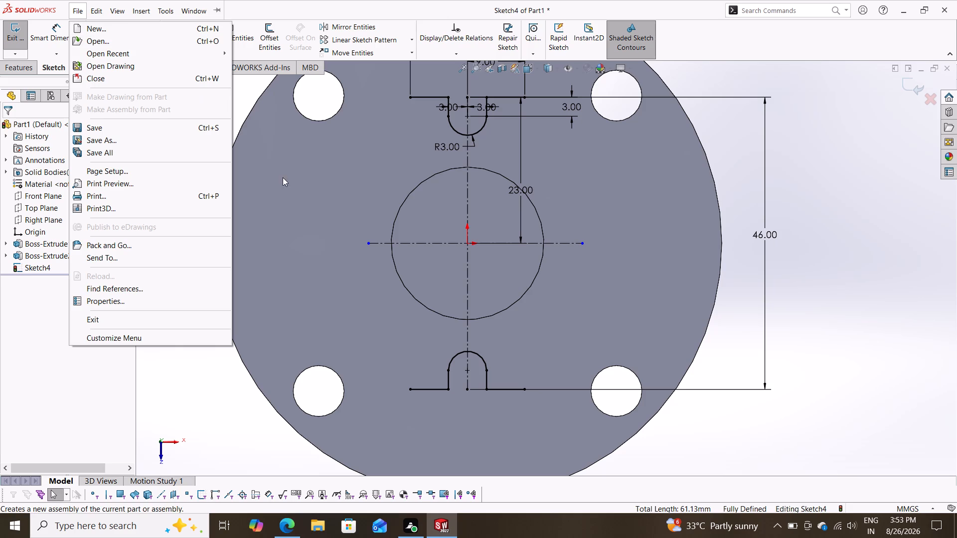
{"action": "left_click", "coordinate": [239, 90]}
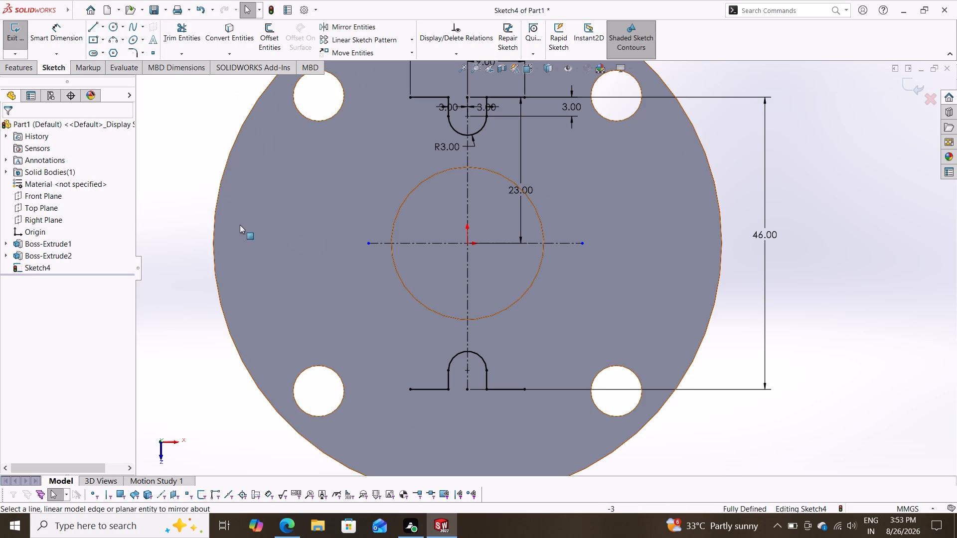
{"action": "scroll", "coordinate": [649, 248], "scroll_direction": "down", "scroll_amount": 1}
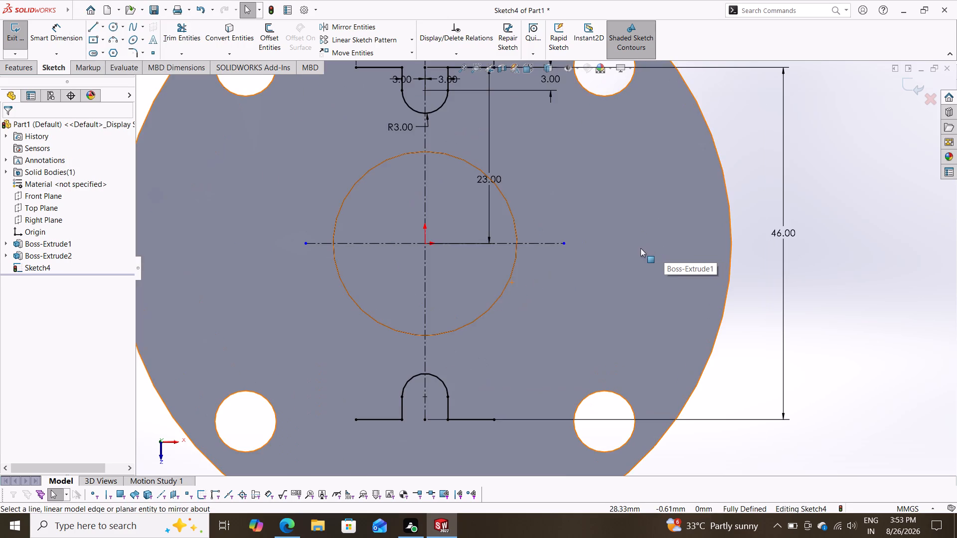
Draw a circle centered on the origin and dimension its diameter to 30 mm.
{"action": "scroll", "coordinate": [631, 253], "scroll_direction": "up", "scroll_amount": 3}
{"action": "scroll", "coordinate": [598, 266], "scroll_direction": "down", "scroll_amount": 2}
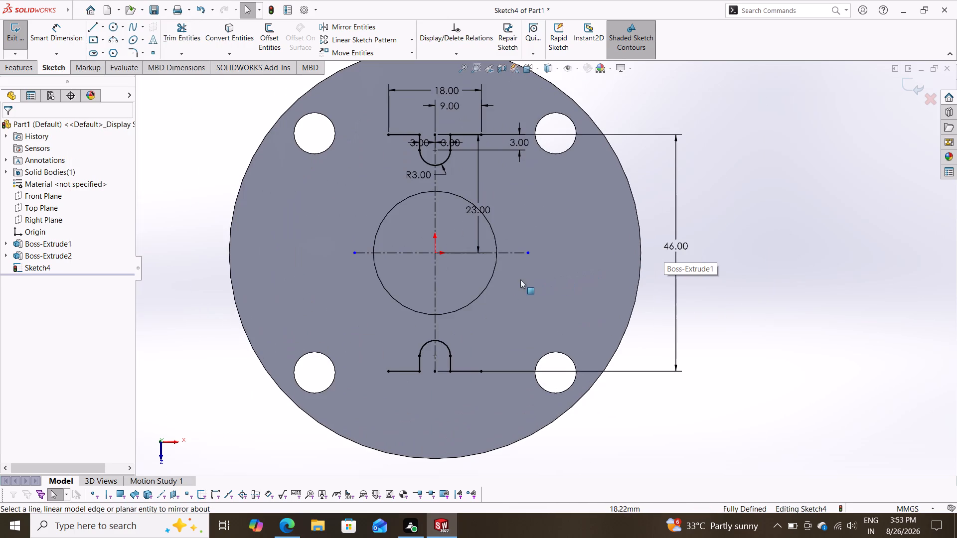
{"action": "left_click", "coordinate": [115, 28]}
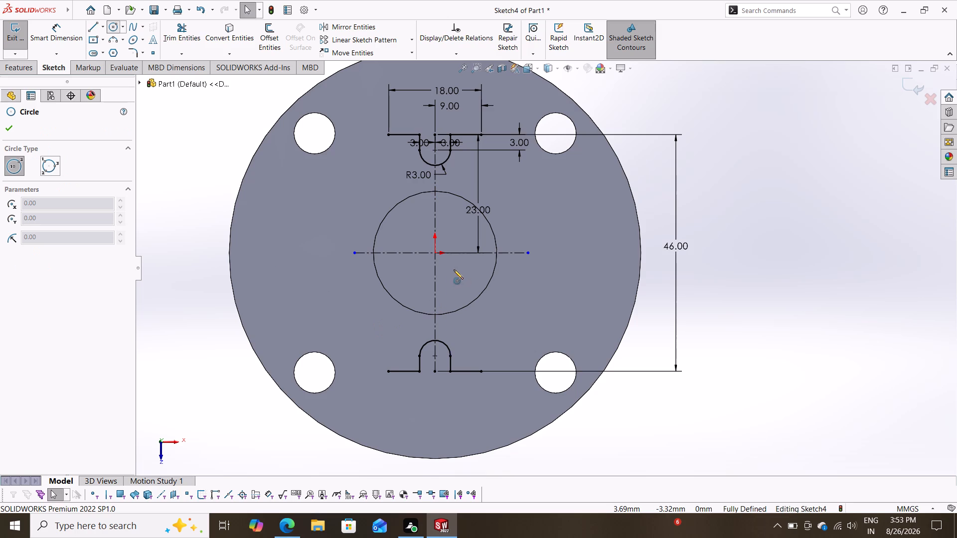
{"action": "left_click", "coordinate": [433, 253]}
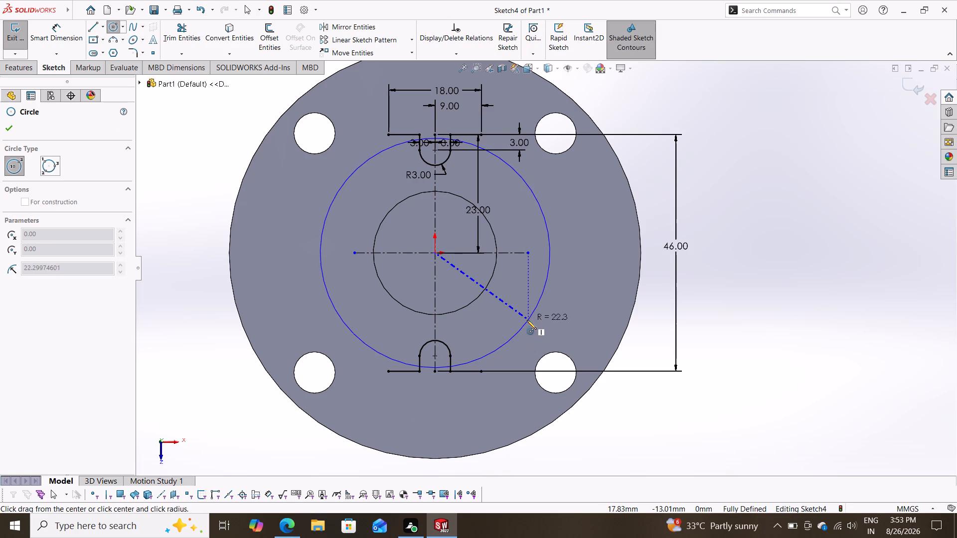
{"action": "left_click", "coordinate": [527, 320]}
{"action": "left_click", "coordinate": [61, 21]}
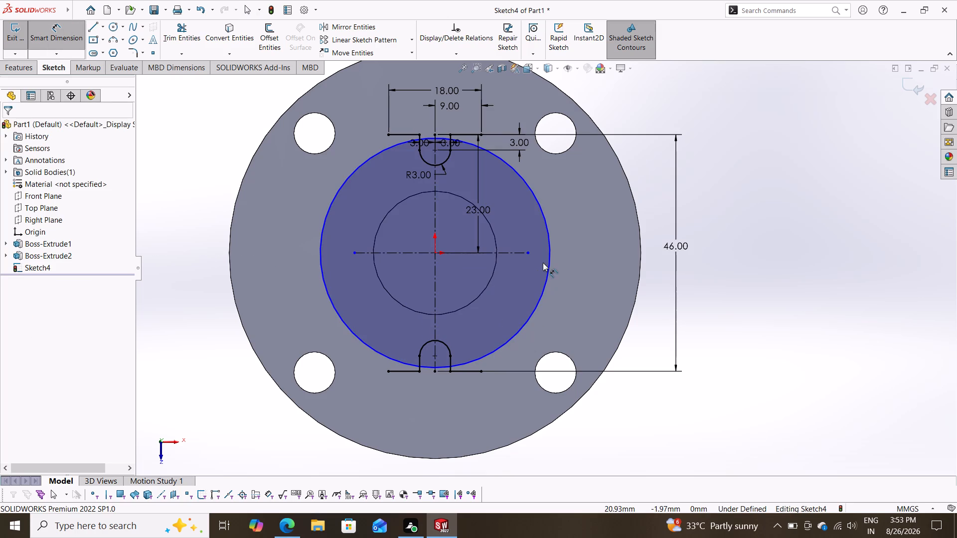
{"action": "left_click", "coordinate": [551, 263]}
{"action": "left_click", "coordinate": [594, 262]}
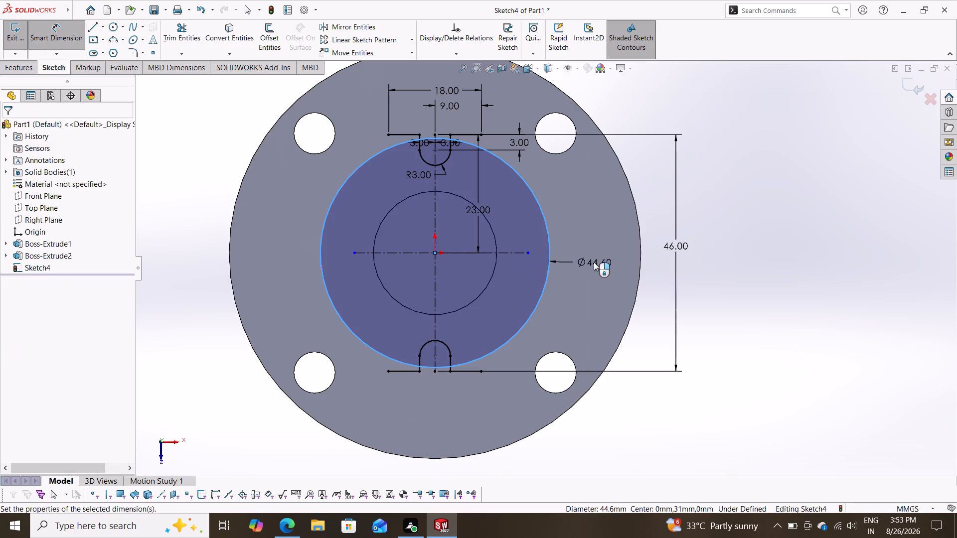
{"action": "type", "text": "30"}
{"action": "key", "text": "Return"}
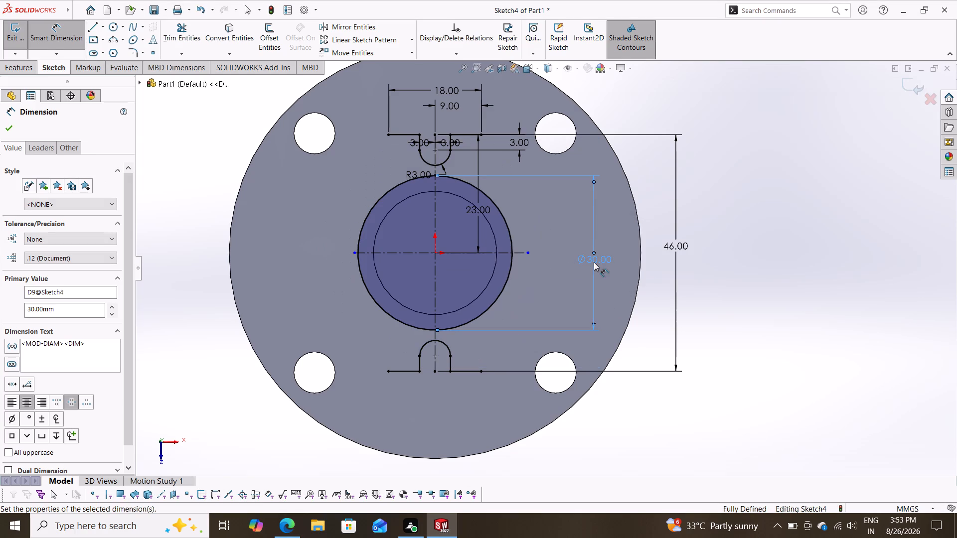
{"action": "left_click", "coordinate": [2, 128]}
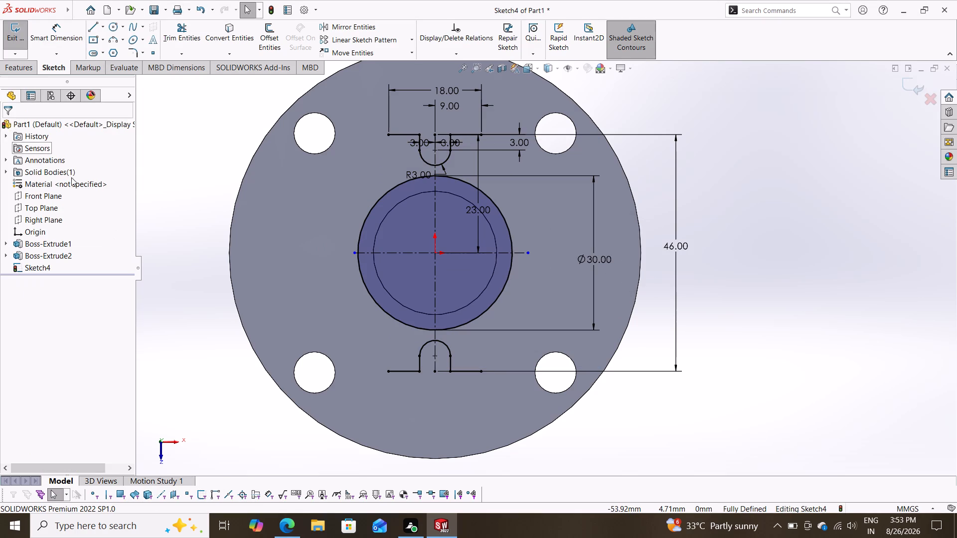
Convert the 30 mm circle to construction geometry.
{"action": "left_click", "coordinate": [368, 214]}
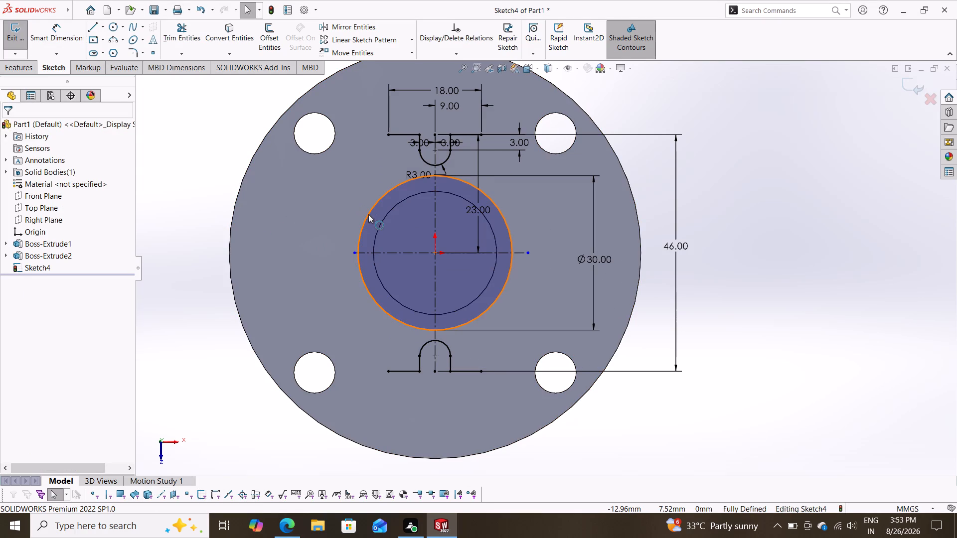
{"action": "left_click", "coordinate": [36, 288]}
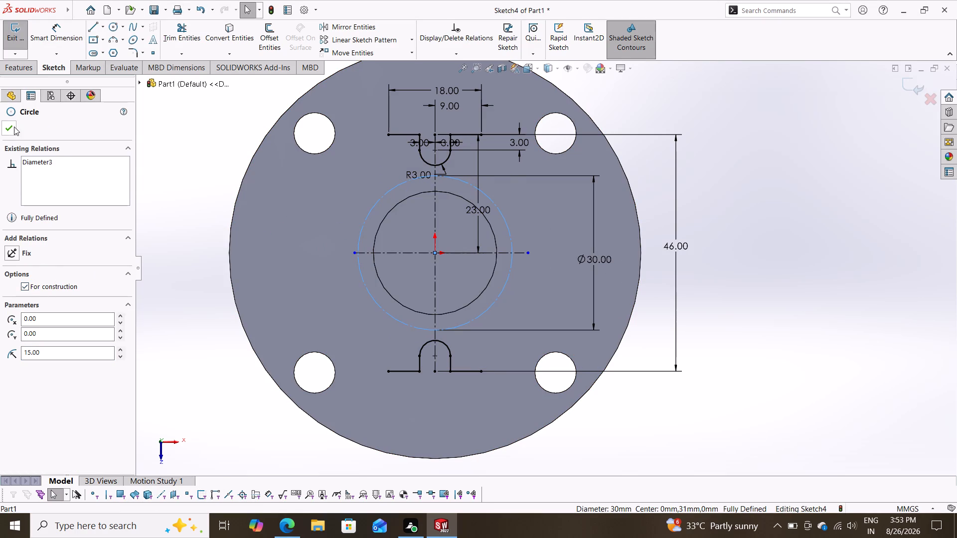
{"action": "left_click", "coordinate": [11, 126]}
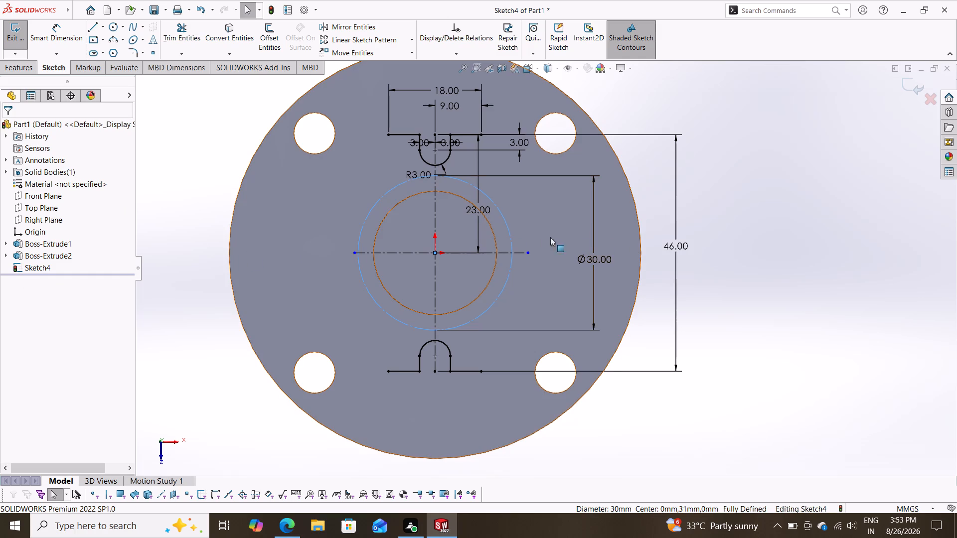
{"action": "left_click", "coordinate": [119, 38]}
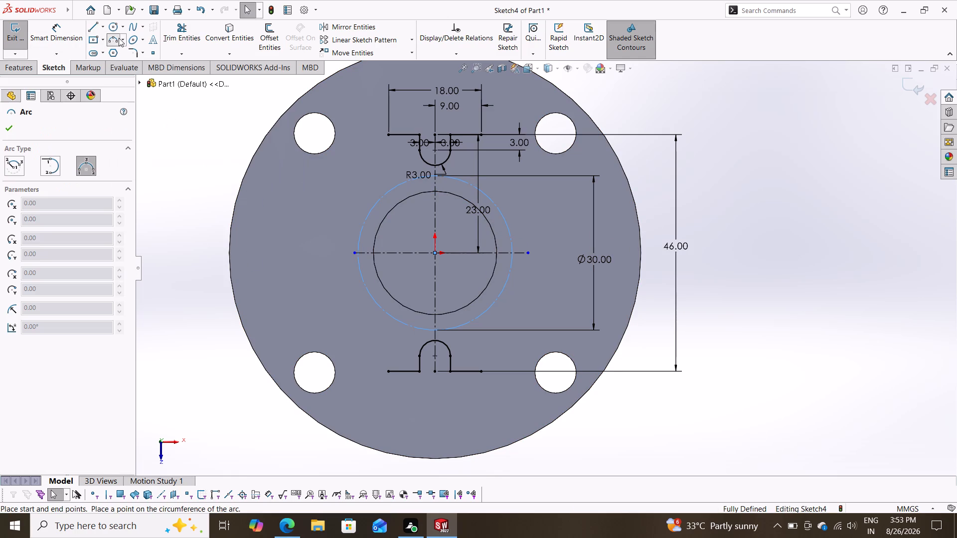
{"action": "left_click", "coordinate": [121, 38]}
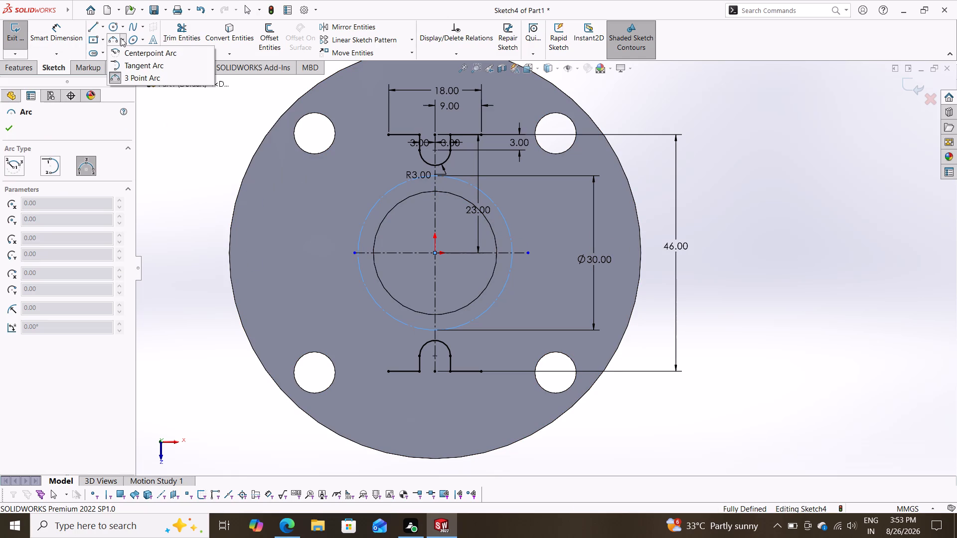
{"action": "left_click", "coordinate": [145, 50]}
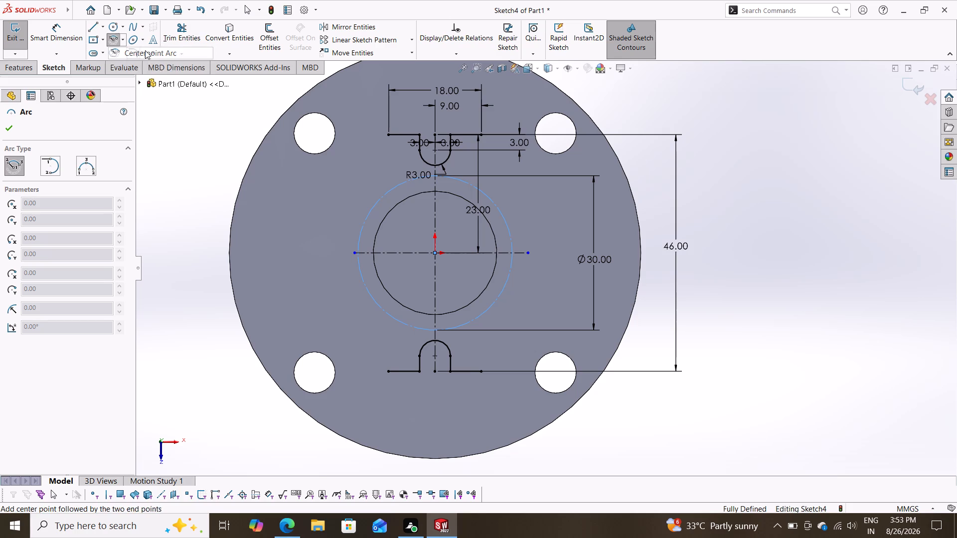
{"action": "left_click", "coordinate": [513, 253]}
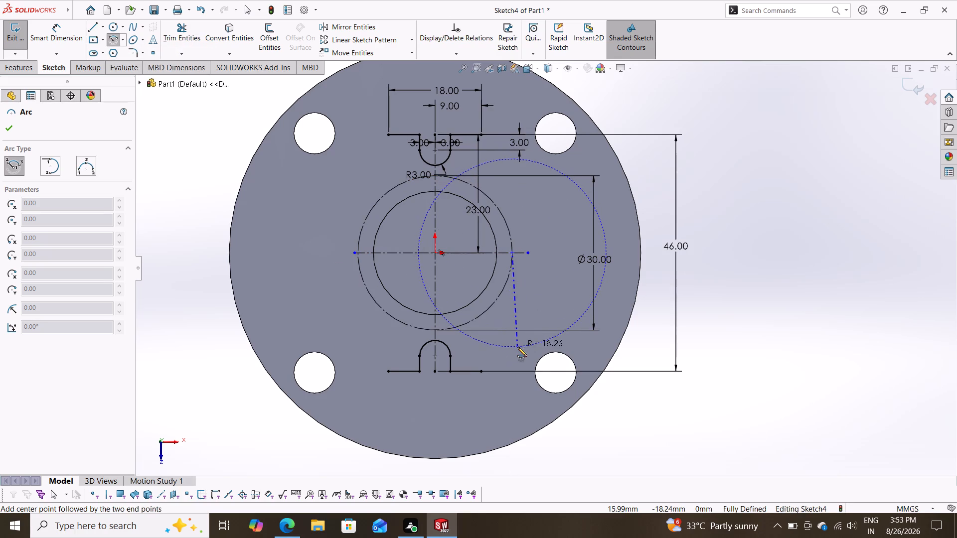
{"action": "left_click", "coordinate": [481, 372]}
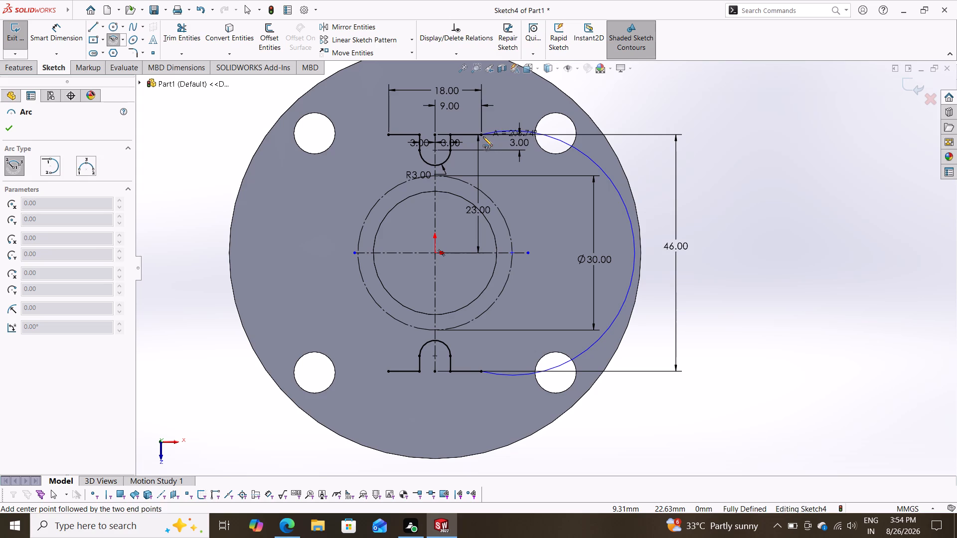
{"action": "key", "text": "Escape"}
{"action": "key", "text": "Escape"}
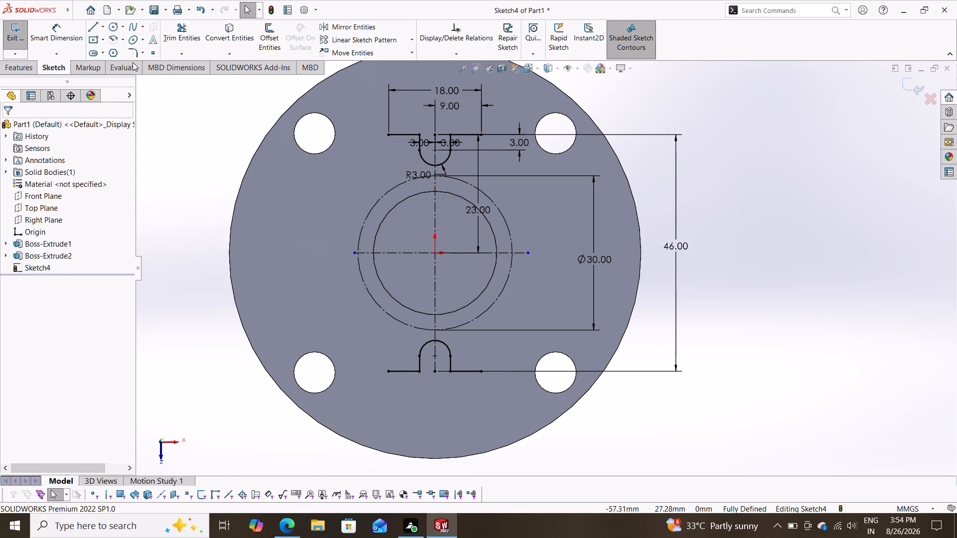
Draw a three-point arc of about 47.08 mm radius joining the right ends of the upper and lower edges, touching the 30 mm circle's rightmost point.
{"action": "left_click", "coordinate": [126, 39]}
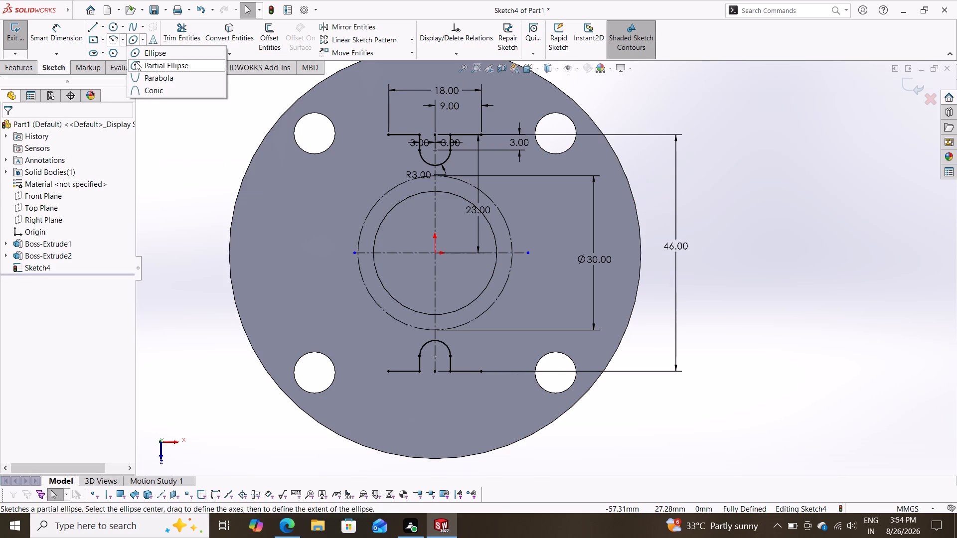
{"action": "left_click", "coordinate": [124, 74]}
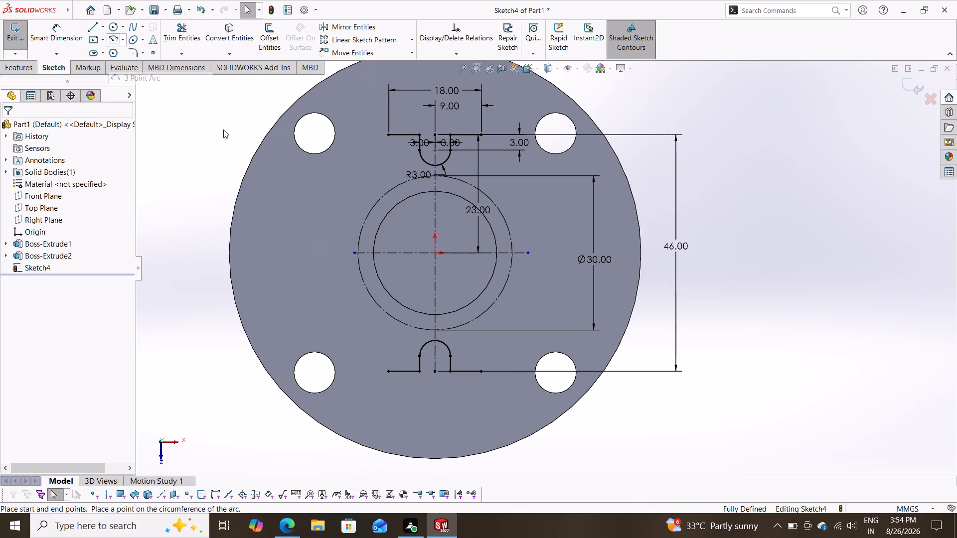
{"action": "left_click", "coordinate": [481, 136]}
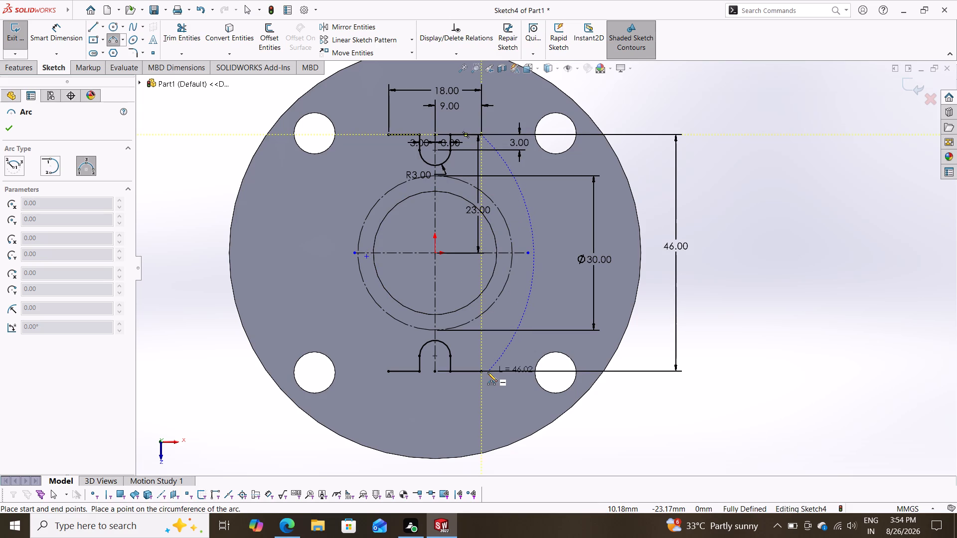
{"action": "left_click", "coordinate": [482, 372]}
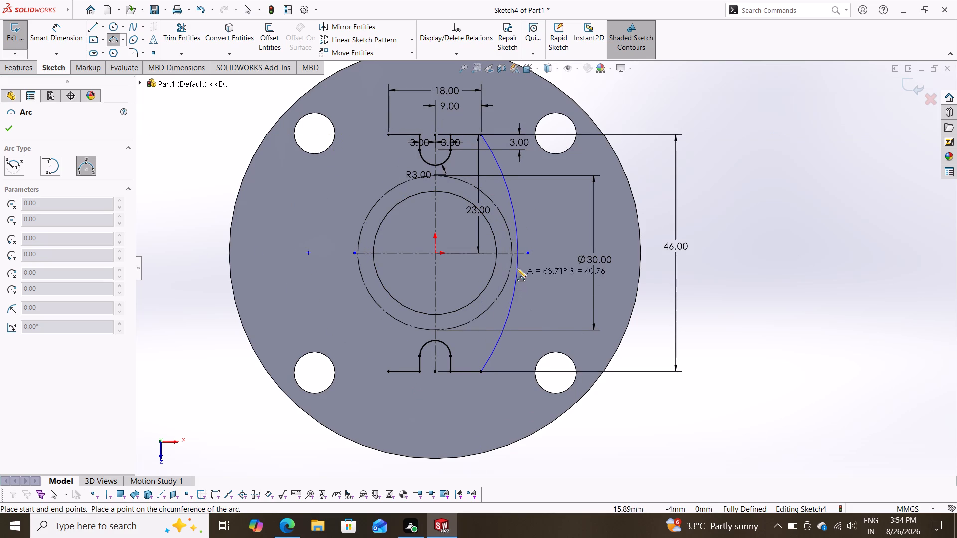
{"action": "scroll", "coordinate": [512, 255], "scroll_direction": "down", "scroll_amount": 1}
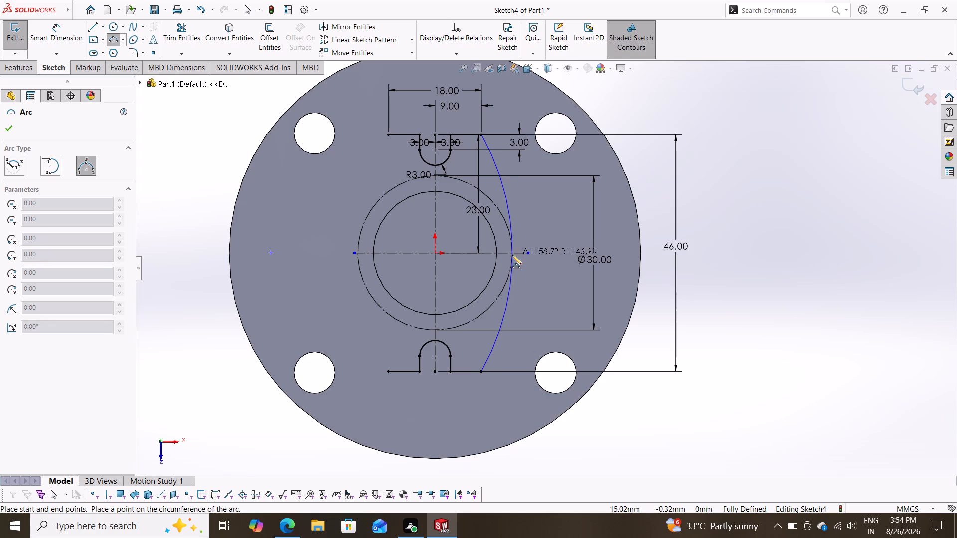
{"action": "scroll", "coordinate": [512, 255], "scroll_direction": "down", "scroll_amount": 3}
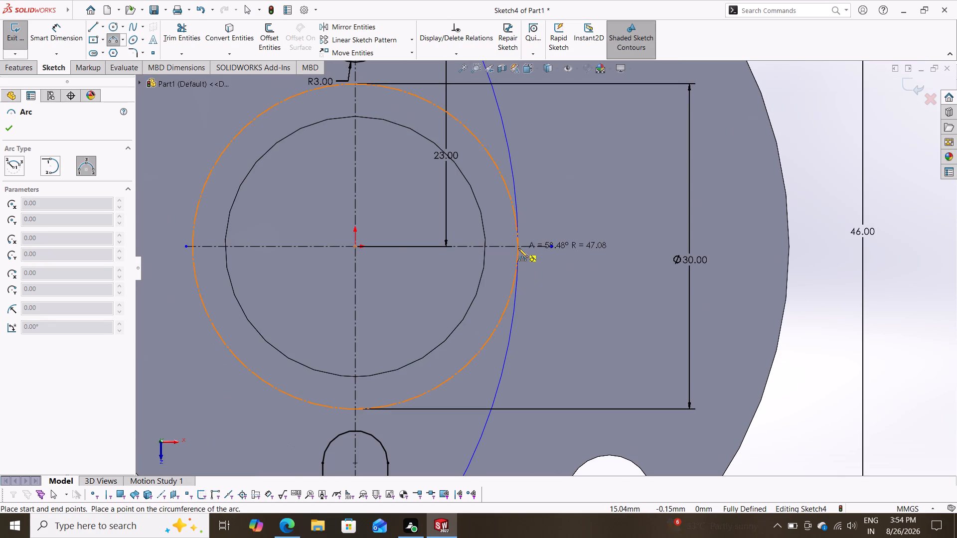
{"action": "left_click", "coordinate": [518, 248]}
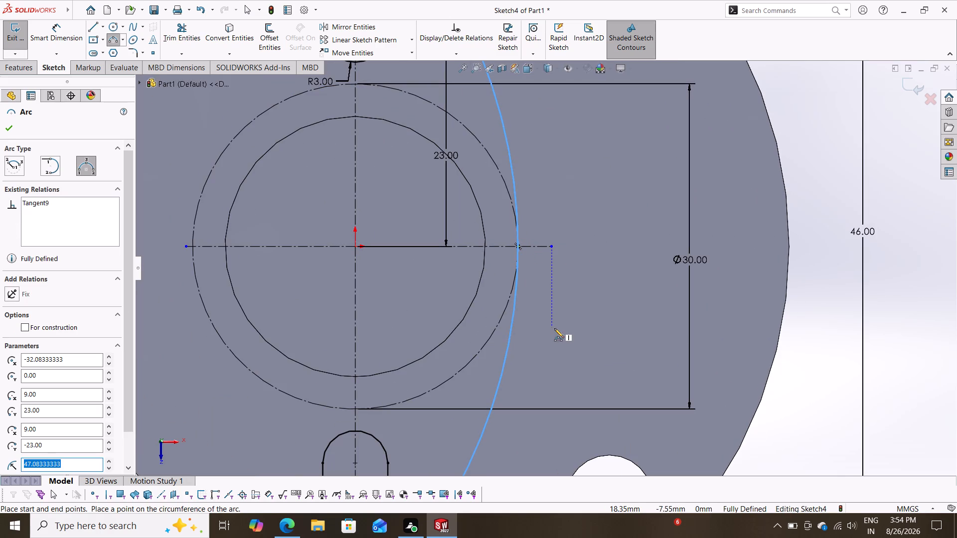
{"action": "scroll", "coordinate": [554, 330], "scroll_direction": "up", "scroll_amount": 5}
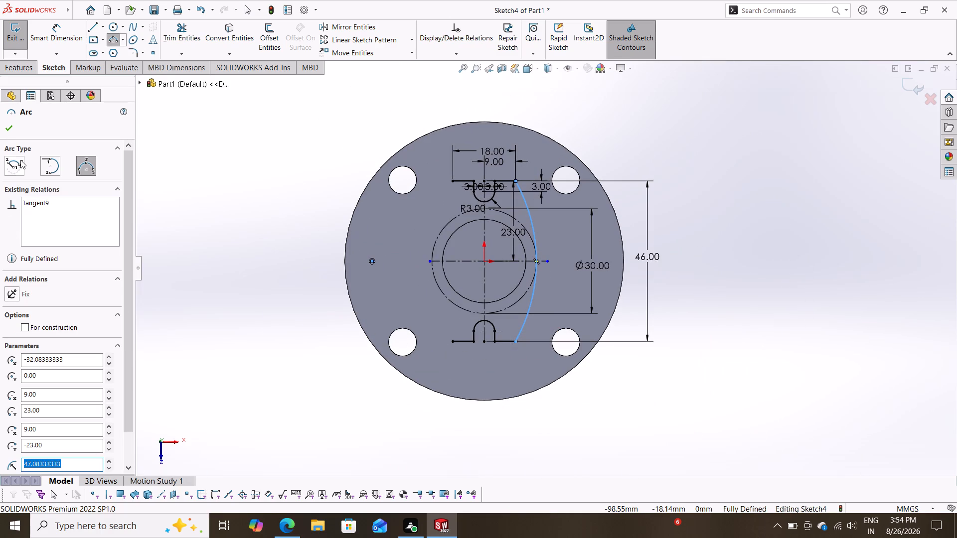
{"action": "left_click", "coordinate": [9, 125]}
Apply a tangent relation between the right side arc and the 30 mm construction circle.
{"action": "scroll", "coordinate": [556, 335], "scroll_direction": "down", "scroll_amount": 2}
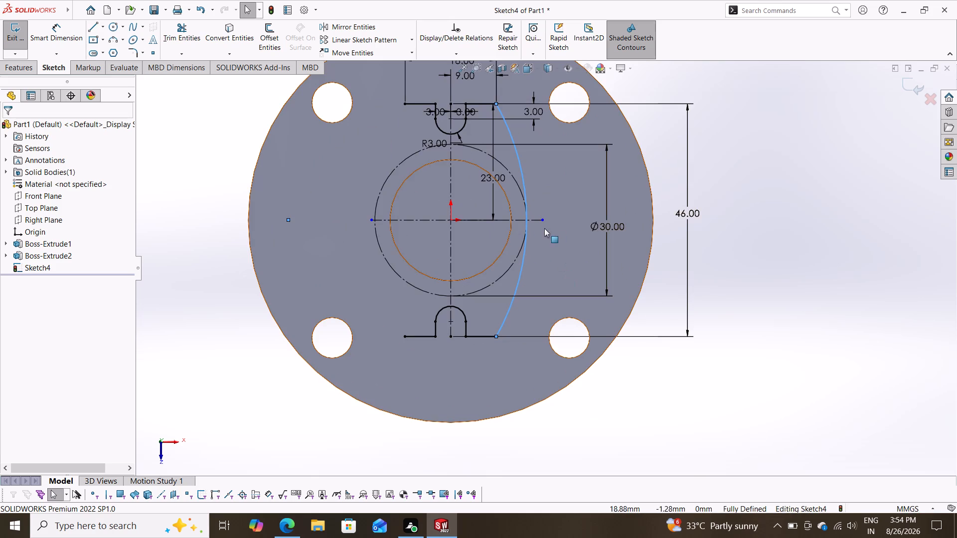
{"action": "left_click", "coordinate": [524, 259], "text": "shift"}
{"action": "left_click", "coordinate": [512, 261], "text": "shift"}
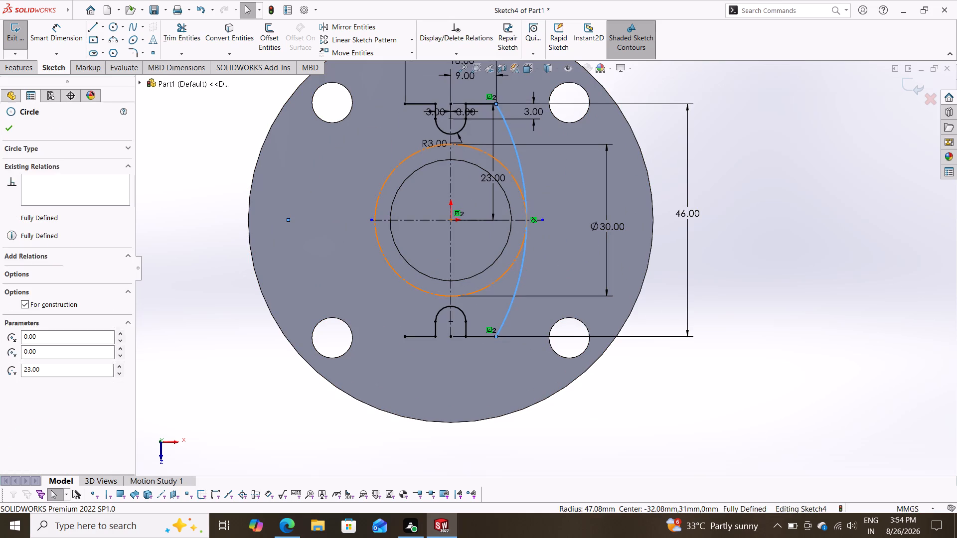
{"action": "left_click", "coordinate": [44, 320]}
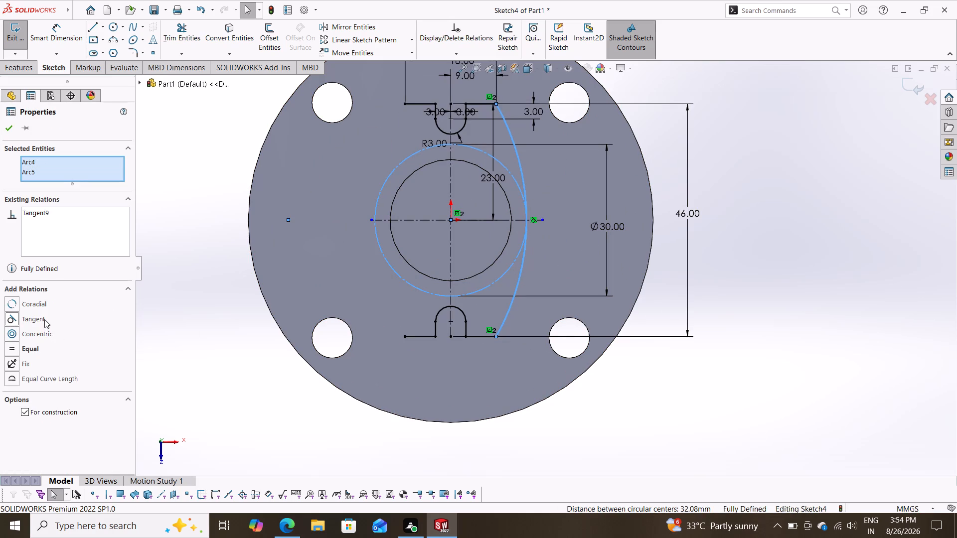
{"action": "left_click", "coordinate": [9, 126]}
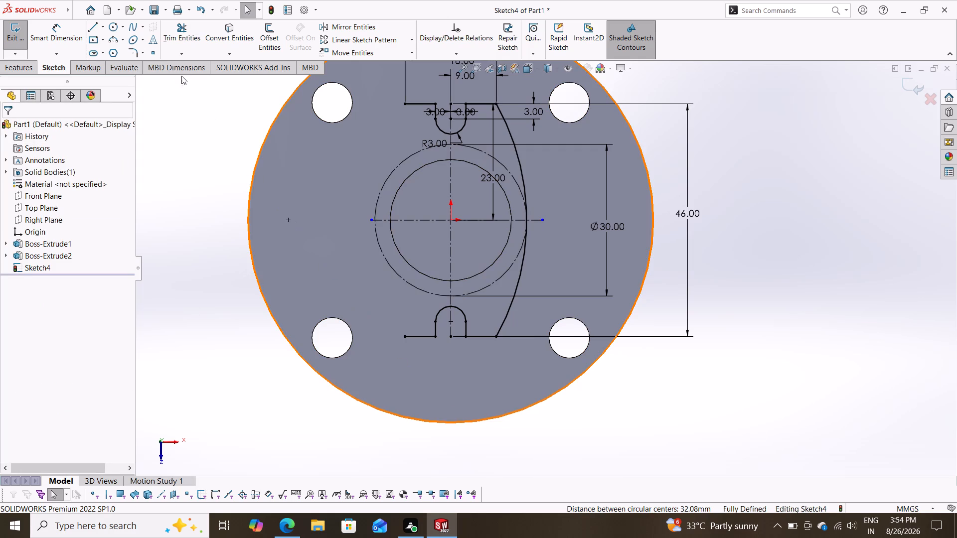
Mirror the right side arc about the vertical centerline, keeping the original, to close the profile's left side.
{"action": "left_click", "coordinate": [358, 28]}
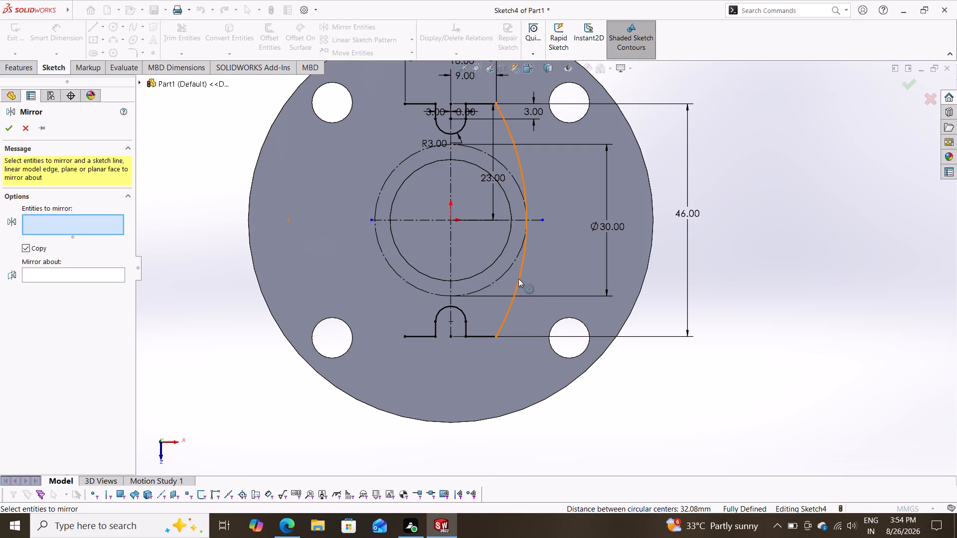
{"action": "left_click", "coordinate": [518, 278]}
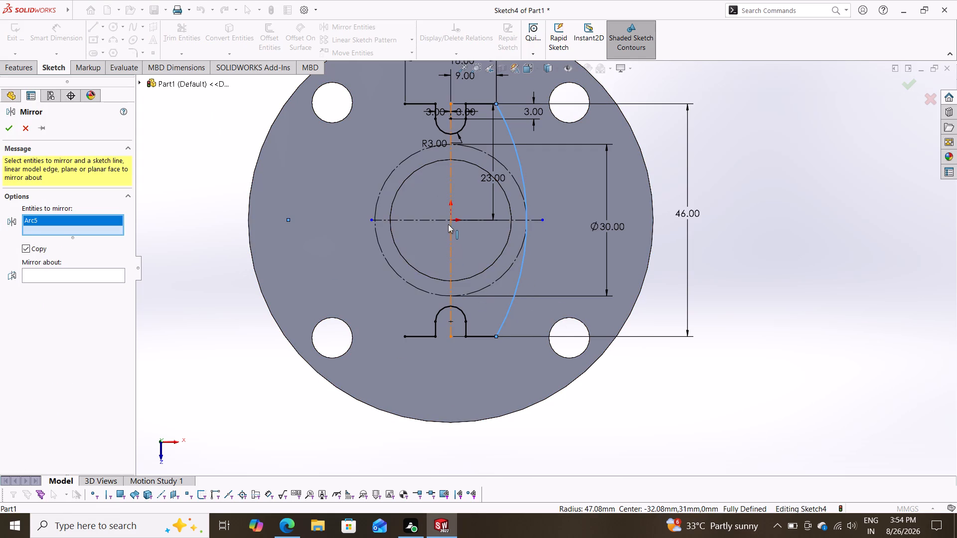
{"action": "left_click", "coordinate": [450, 182]}
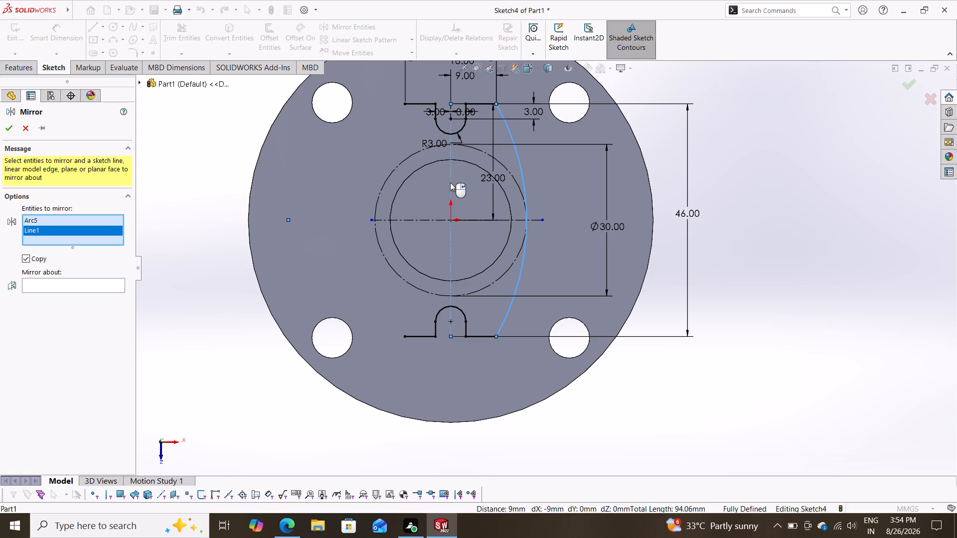
{"action": "right_click", "coordinate": [42, 235]}
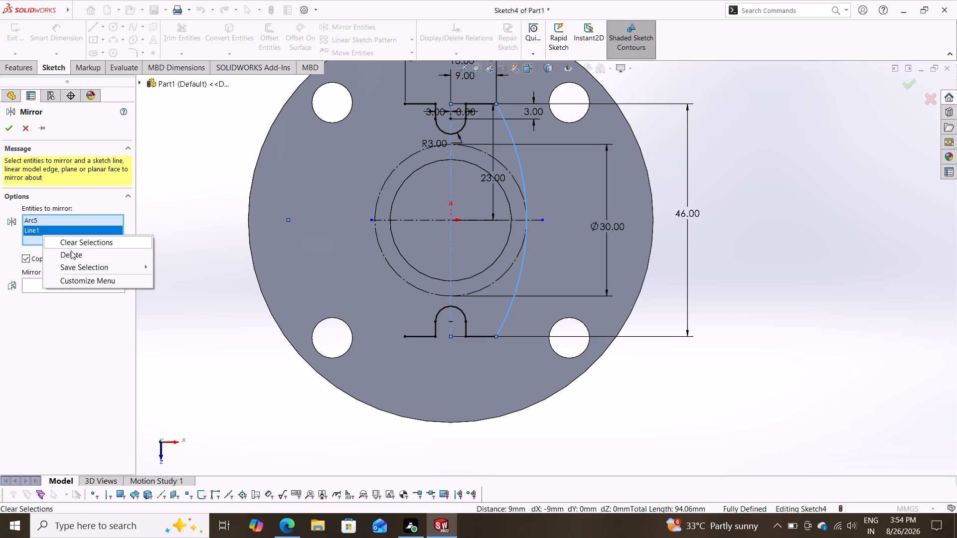
{"action": "left_click", "coordinate": [71, 253]}
{"action": "left_click", "coordinate": [76, 271]}
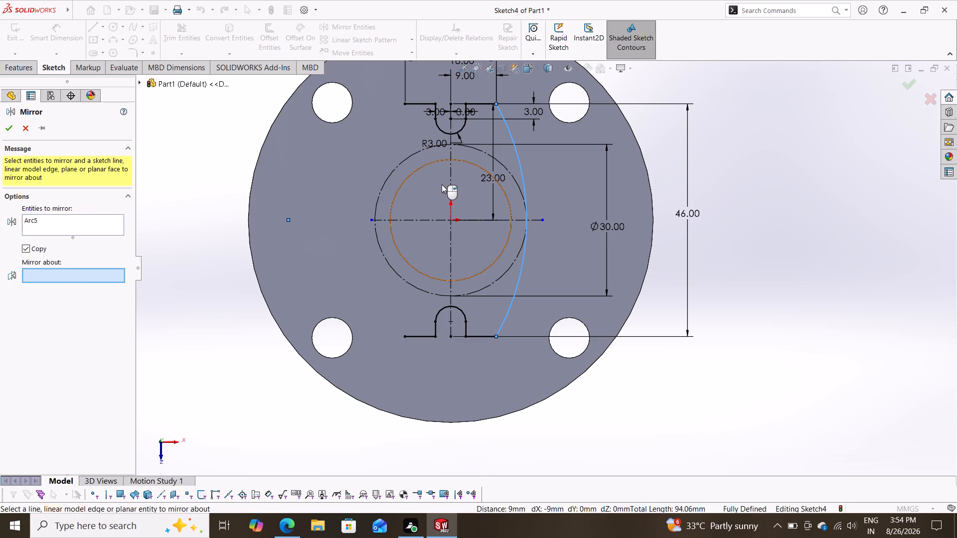
{"action": "left_click", "coordinate": [450, 186]}
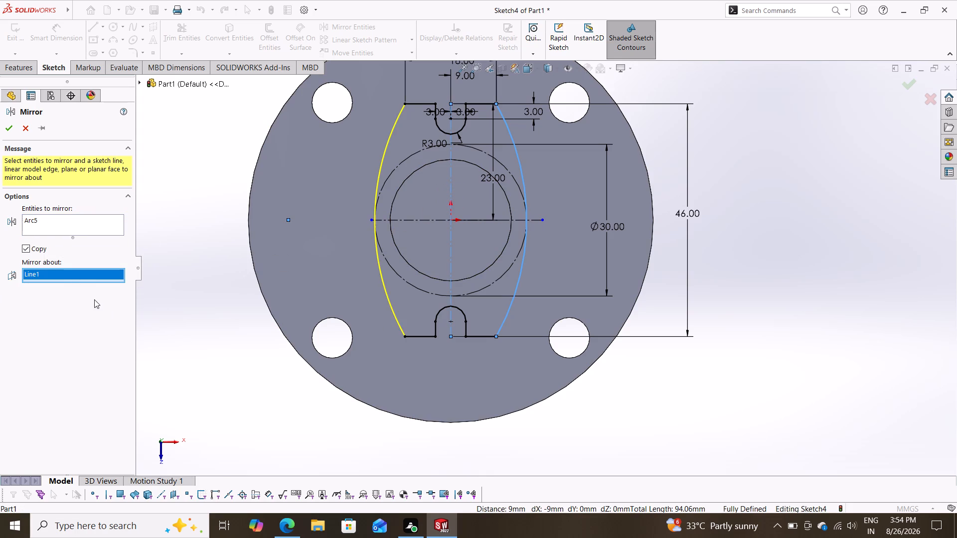
{"action": "left_click", "coordinate": [12, 126]}
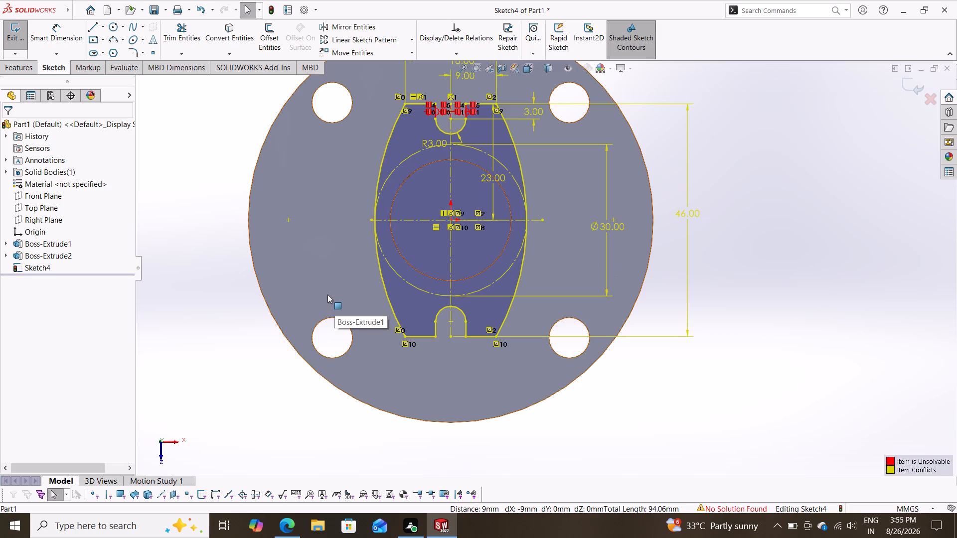
Undo the mirroring of the right side arc.
{"action": "key", "text": "ctrl+z"}
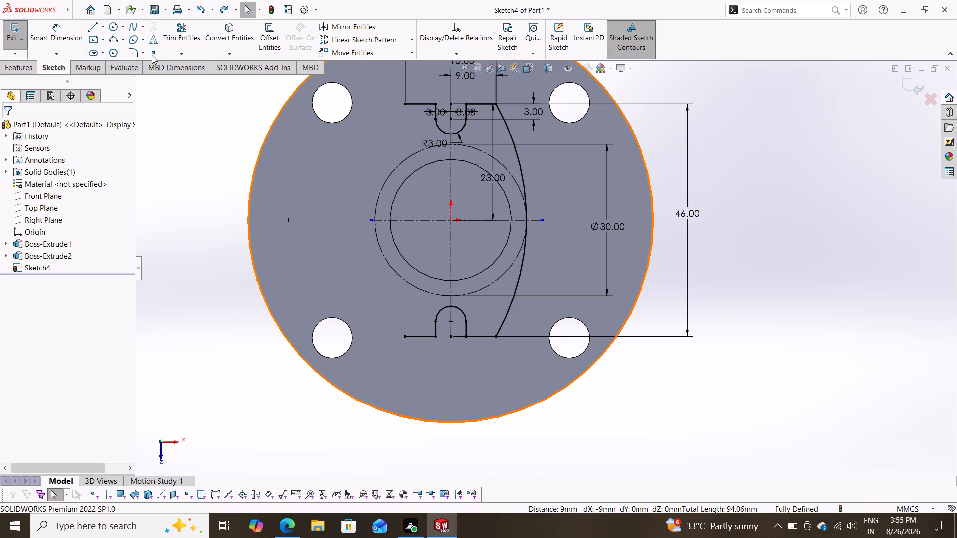
Draw a three-point arc of about 47.08 mm radius joining the left ends of the upper and lower edges, touching the 30 mm circle's leftmost point.
{"action": "left_click", "coordinate": [112, 41]}
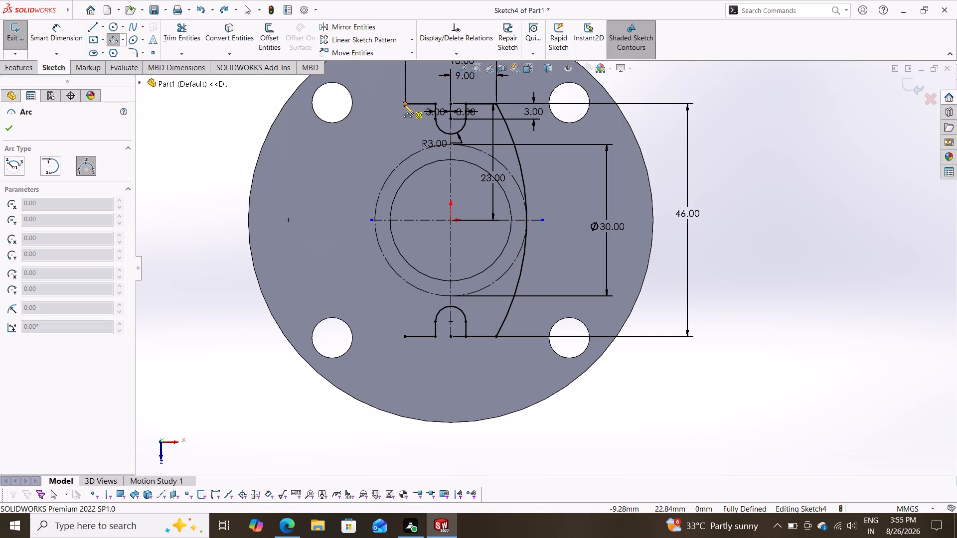
{"action": "left_click", "coordinate": [404, 105]}
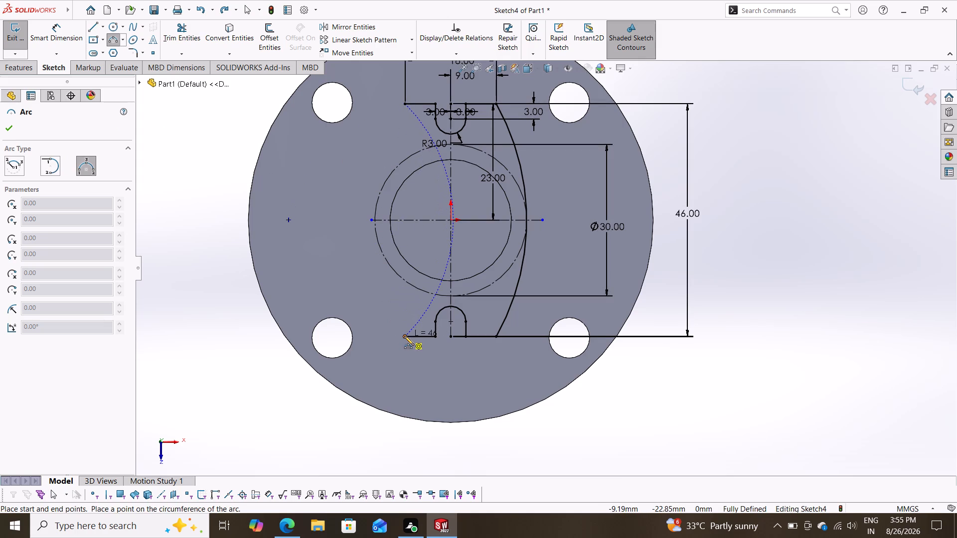
{"action": "left_click", "coordinate": [404, 336]}
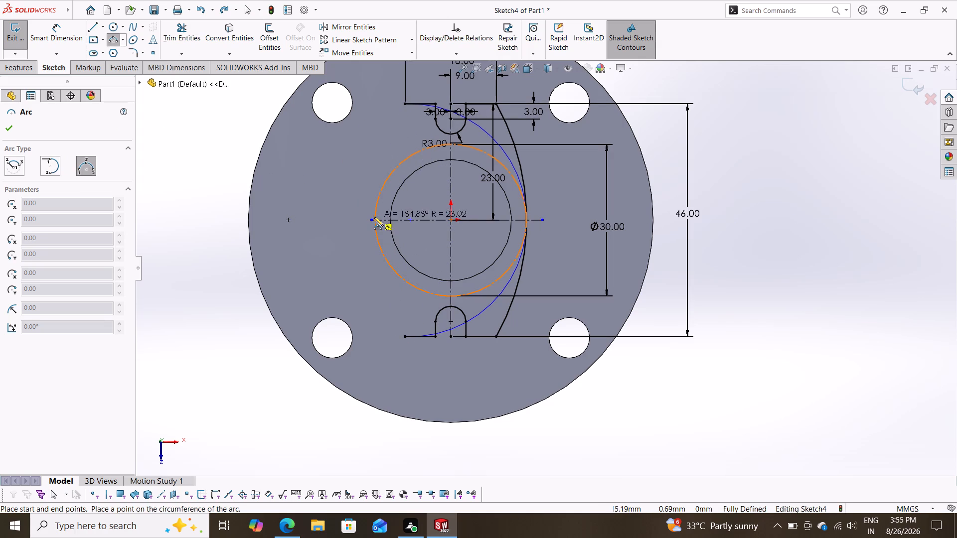
{"action": "scroll", "coordinate": [376, 221], "scroll_direction": "down", "scroll_amount": 3}
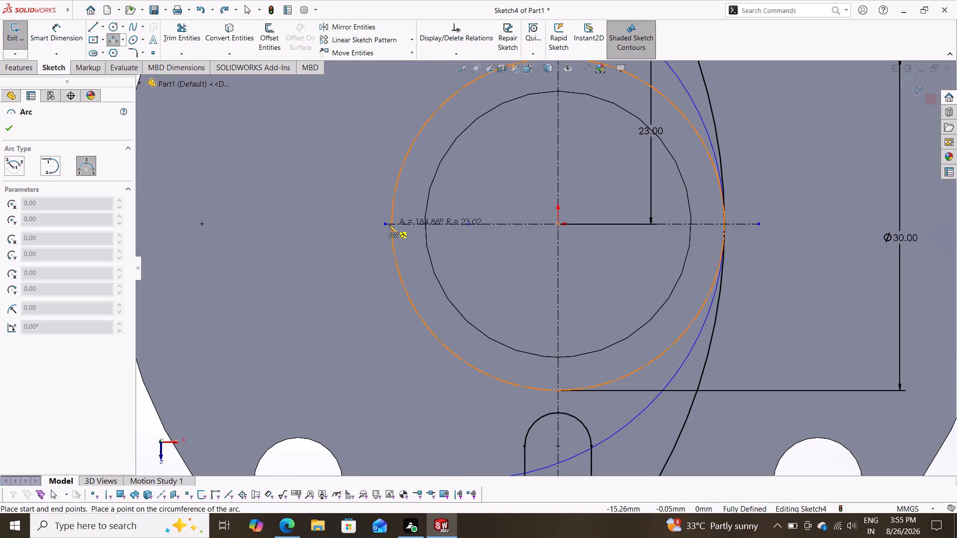
{"action": "left_click", "coordinate": [389, 224]}
{"action": "scroll", "coordinate": [344, 317], "scroll_direction": "up", "scroll_amount": 4}
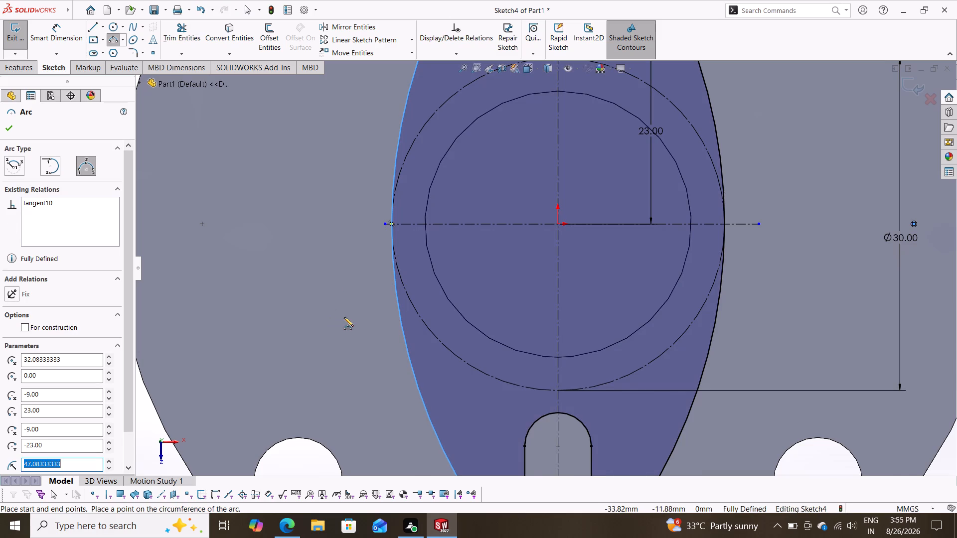
{"action": "left_click", "coordinate": [3, 123]}
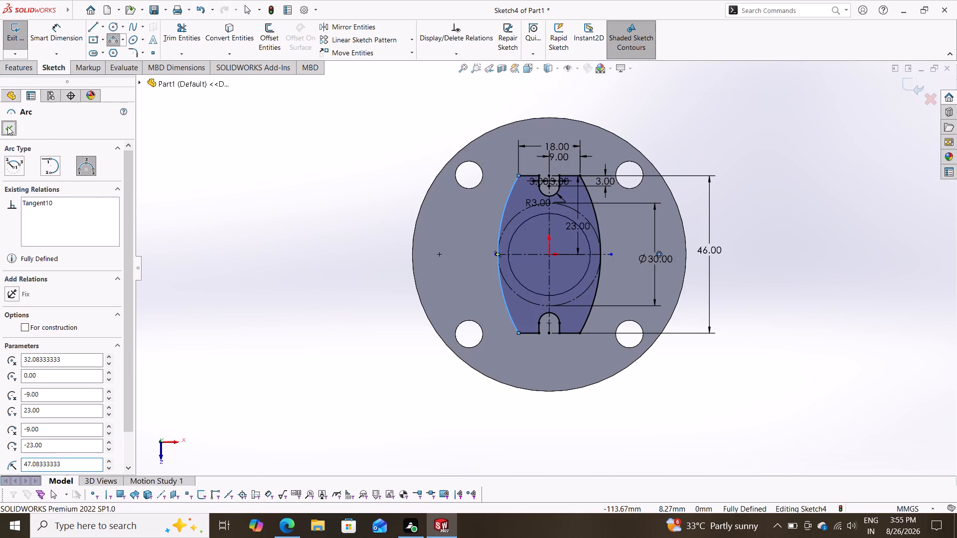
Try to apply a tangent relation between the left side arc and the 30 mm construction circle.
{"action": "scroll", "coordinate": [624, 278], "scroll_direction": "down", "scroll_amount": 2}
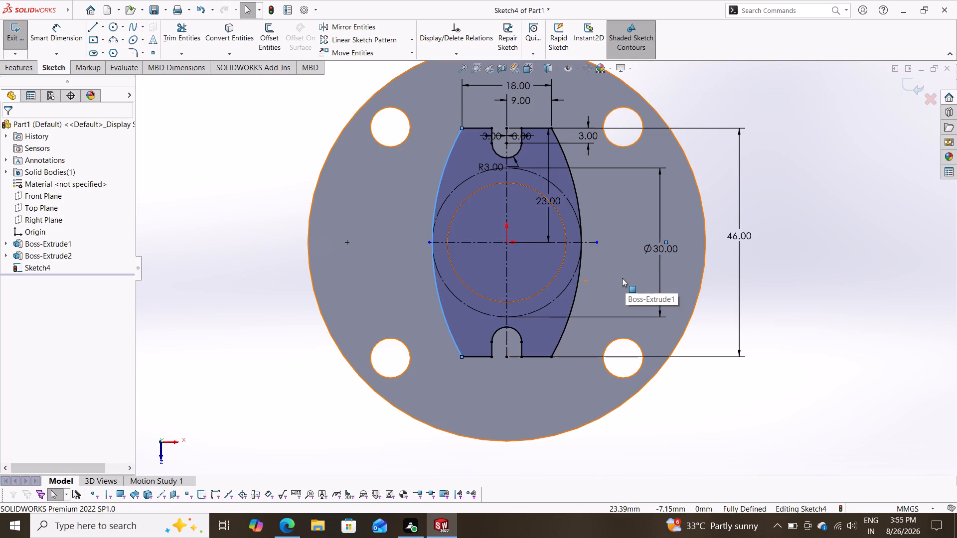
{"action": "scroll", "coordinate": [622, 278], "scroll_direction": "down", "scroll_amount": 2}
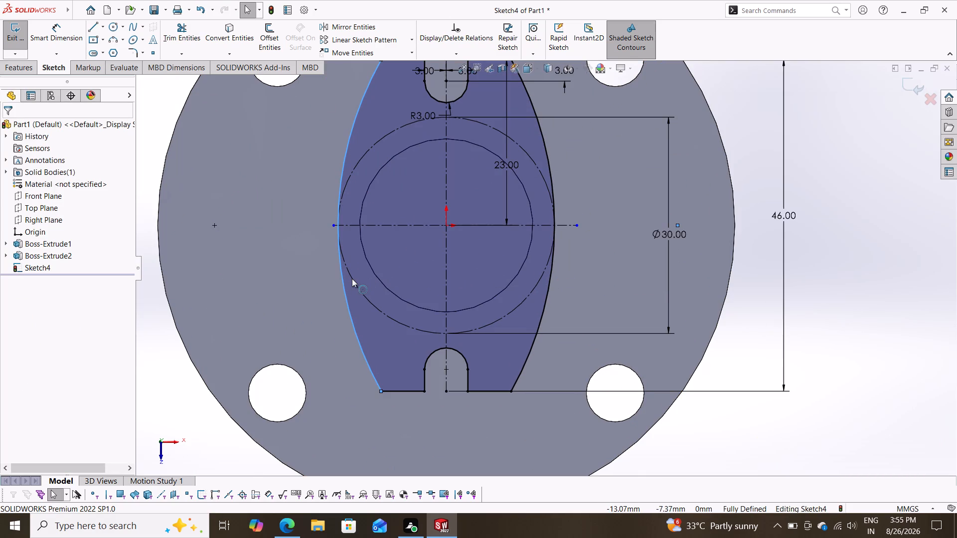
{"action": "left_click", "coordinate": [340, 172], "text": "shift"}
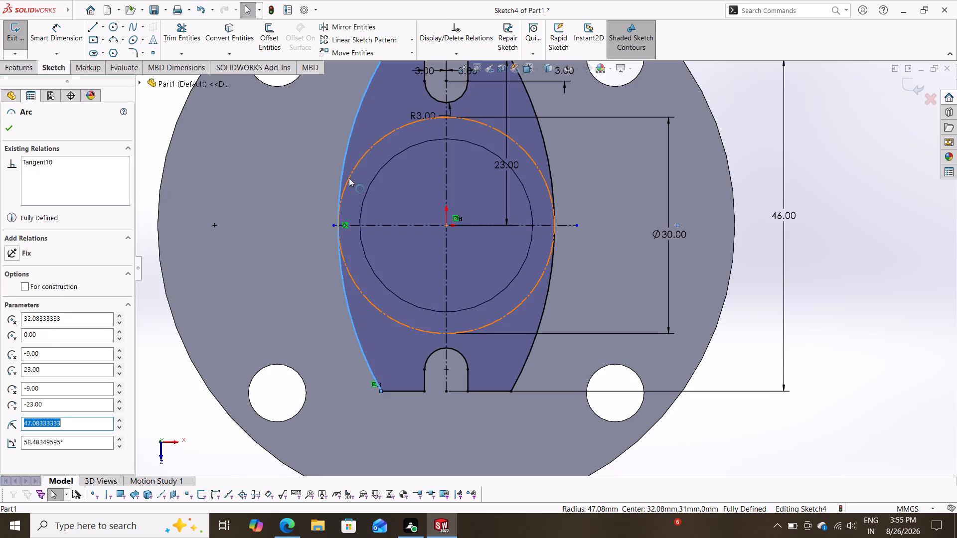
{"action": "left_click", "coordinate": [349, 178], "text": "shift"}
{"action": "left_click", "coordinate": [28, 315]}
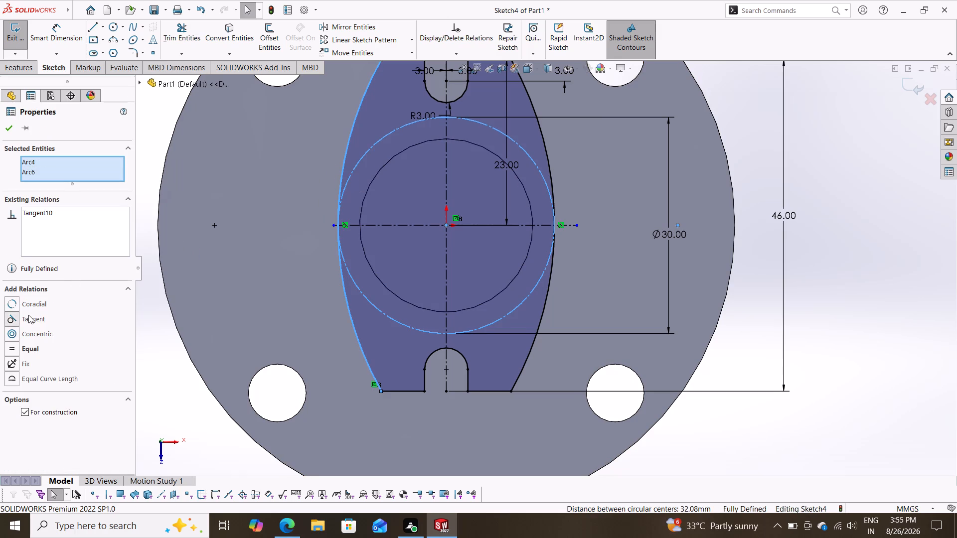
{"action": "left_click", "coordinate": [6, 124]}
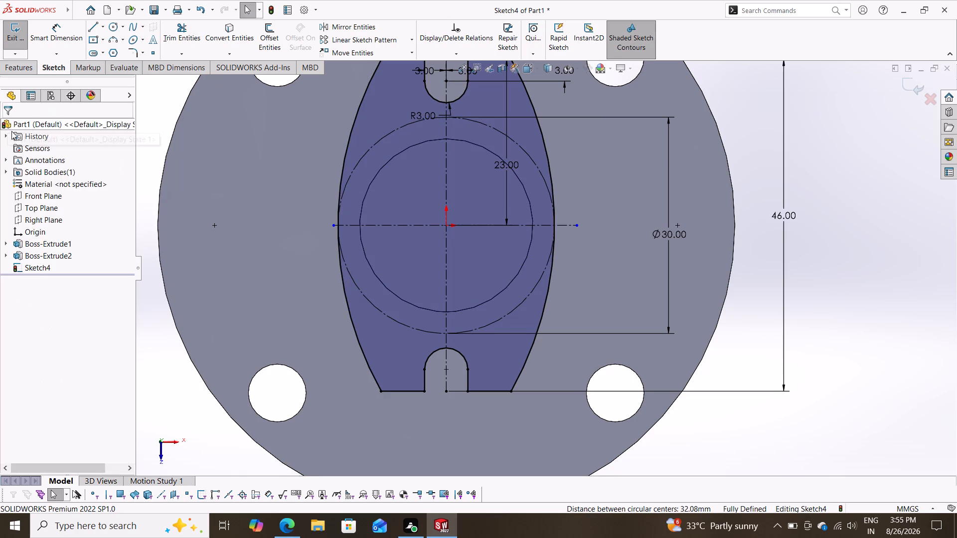
Extrude the closed notched profile as a boss with a blind depth of 6 mm, merged with the body.
{"action": "scroll", "coordinate": [312, 260], "scroll_direction": "down", "scroll_amount": 2}
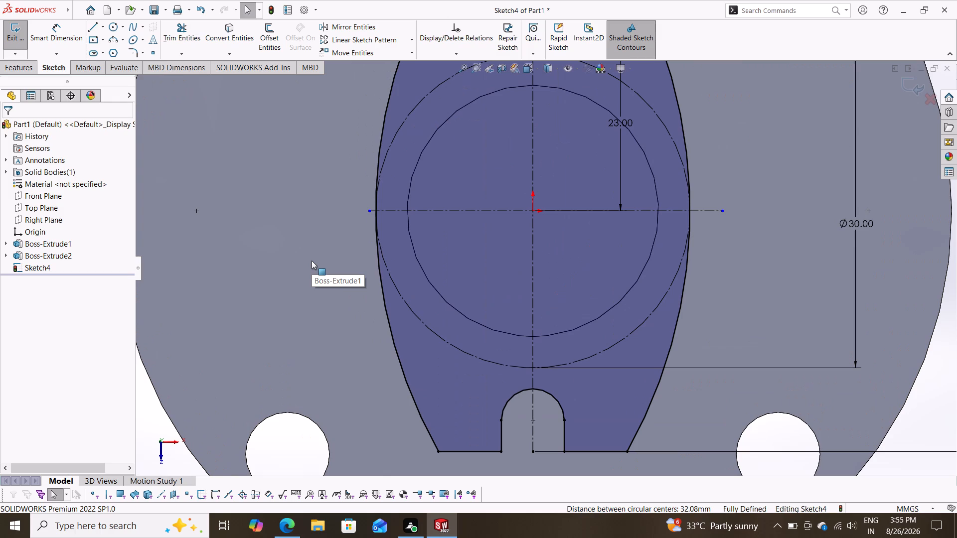
{"action": "scroll", "coordinate": [743, 269], "scroll_direction": "down", "scroll_amount": 2}
{"action": "scroll", "coordinate": [737, 269], "scroll_direction": "up", "scroll_amount": 3}
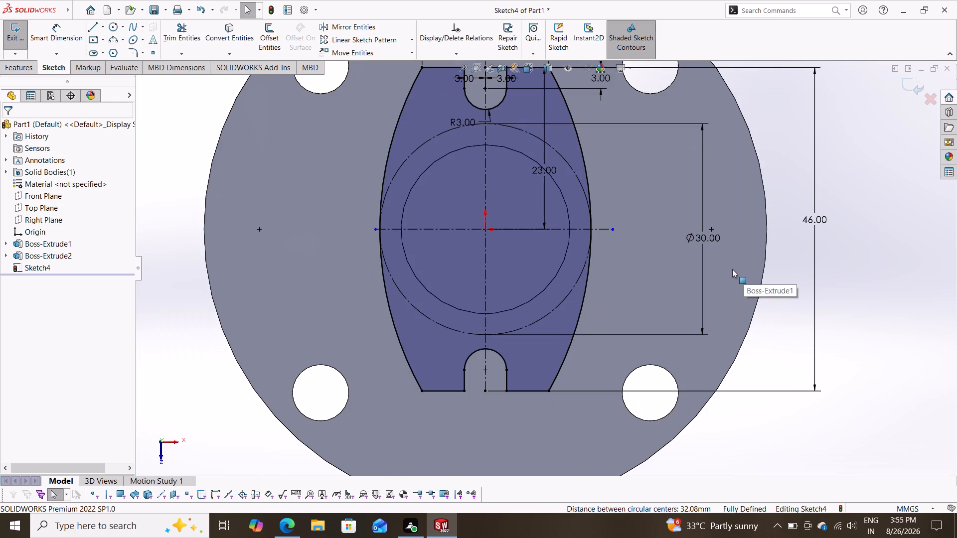
{"action": "scroll", "coordinate": [684, 266], "scroll_direction": "up", "scroll_amount": 2}
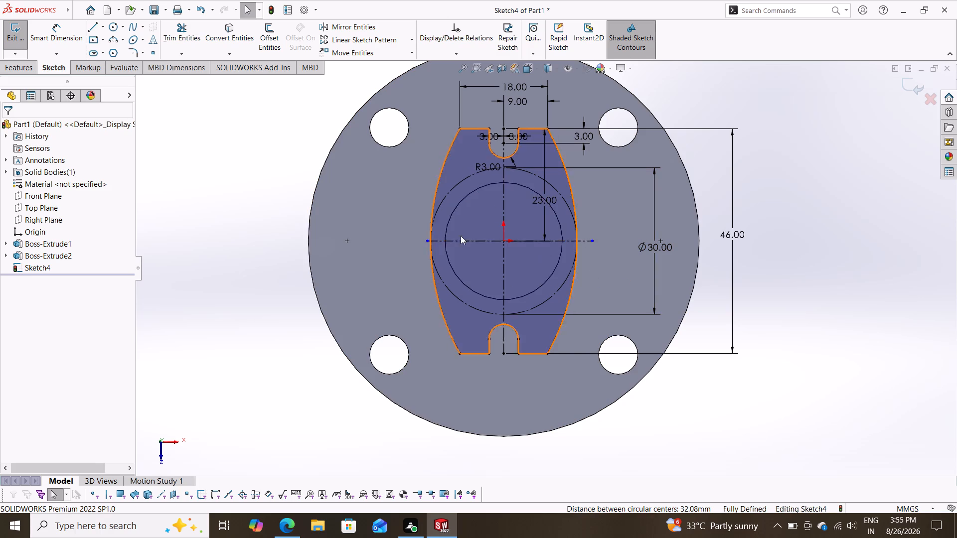
{"action": "left_click", "coordinate": [16, 64]}
{"action": "left_click", "coordinate": [24, 32]}
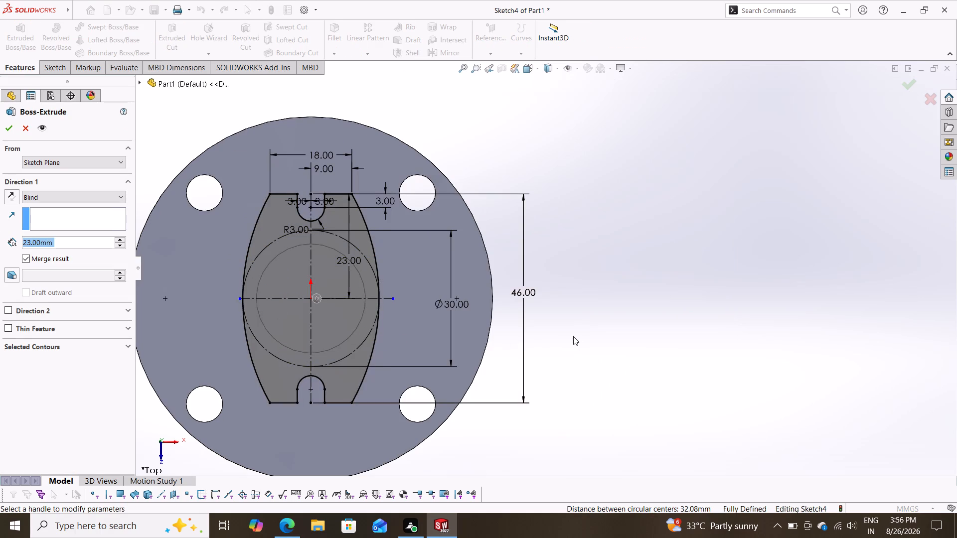
{"action": "middle_click_drag", "start_coordinate": [614, 331], "coordinate": [600, 241]}
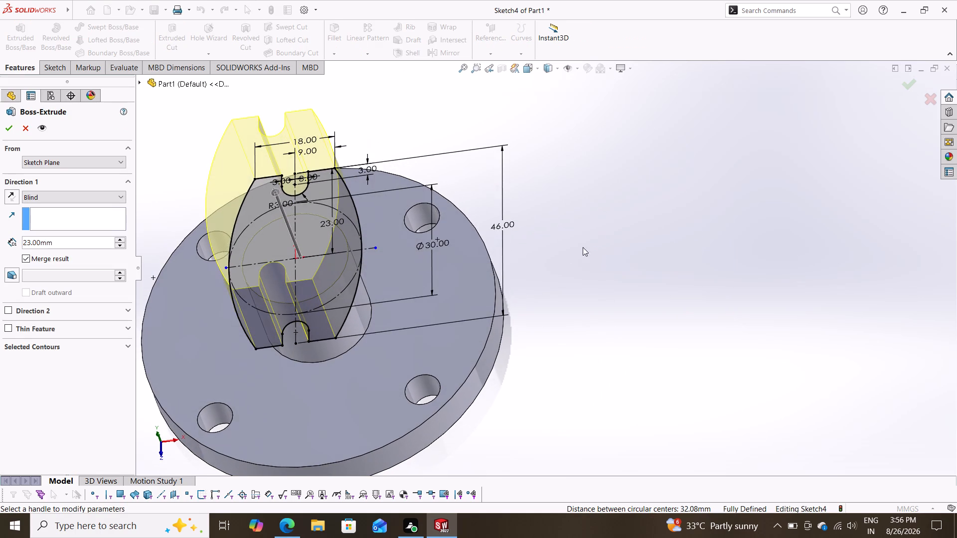
{"action": "left_click", "coordinate": [71, 242]}
{"action": "left_click_drag", "start_coordinate": [71, 242], "coordinate": [69, 241]}
{"action": "left_click_drag", "start_coordinate": [69, 241], "coordinate": [0, 242]}
{"action": "key", "text": "6"}
{"action": "key", "text": "Return"}
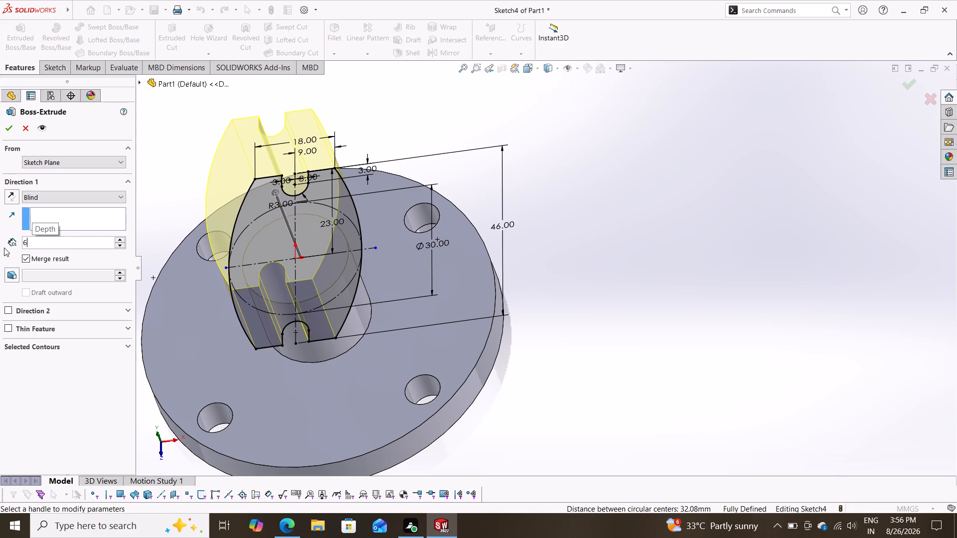
{"action": "left_click", "coordinate": [10, 125]}
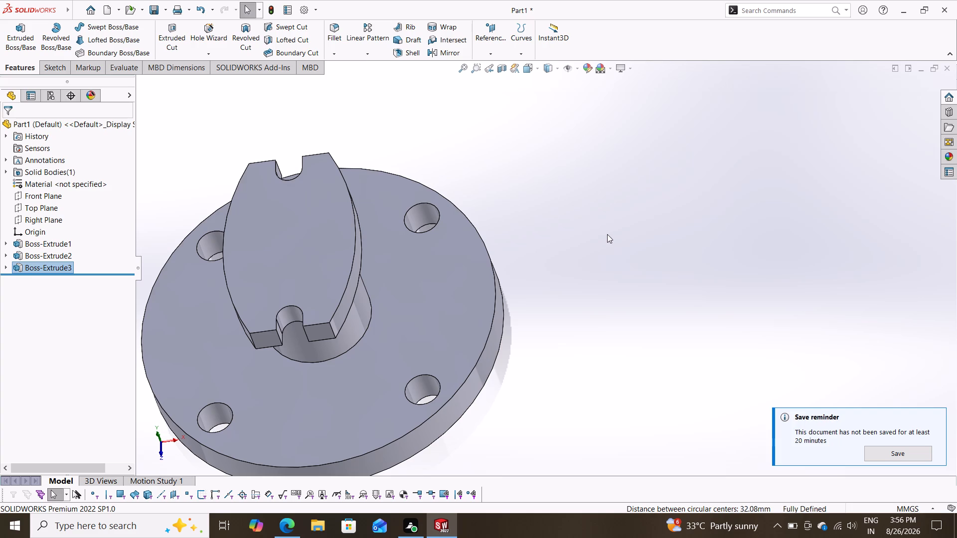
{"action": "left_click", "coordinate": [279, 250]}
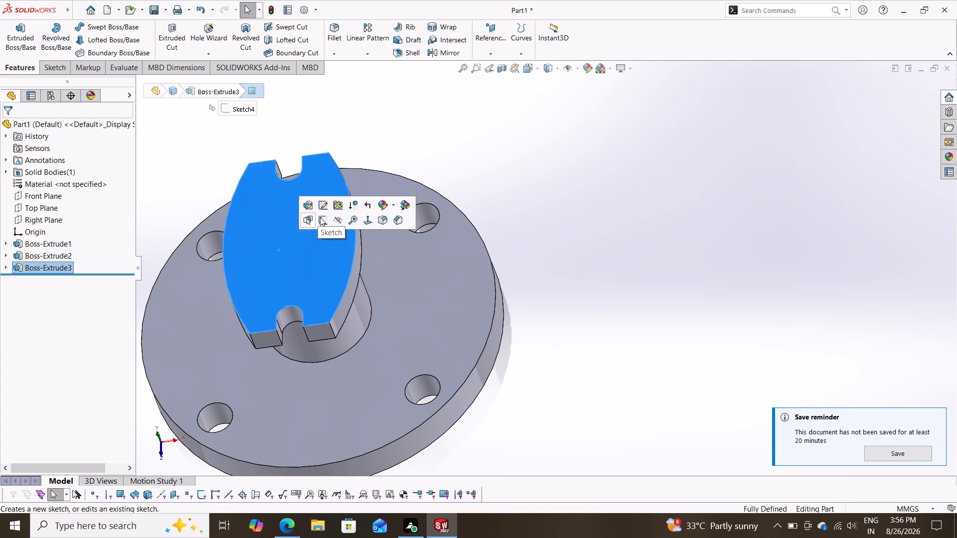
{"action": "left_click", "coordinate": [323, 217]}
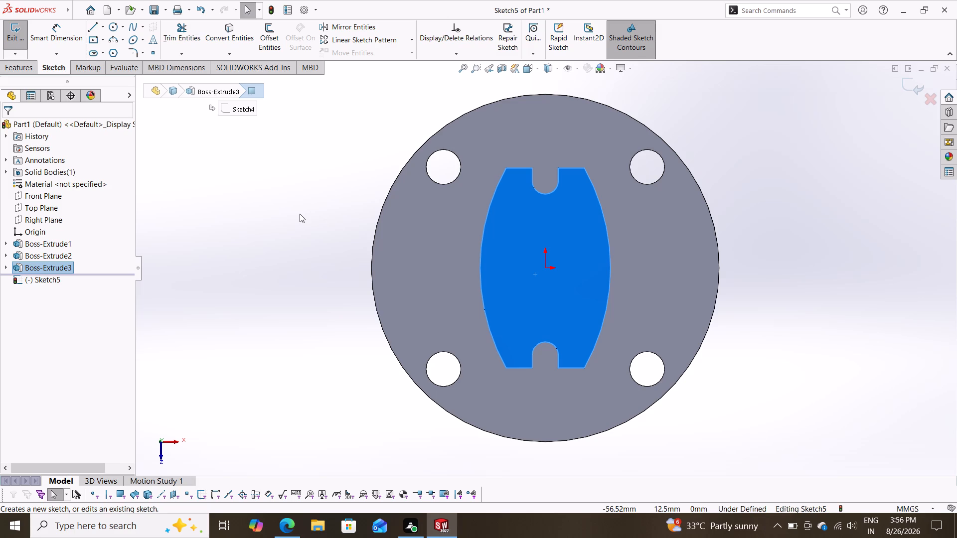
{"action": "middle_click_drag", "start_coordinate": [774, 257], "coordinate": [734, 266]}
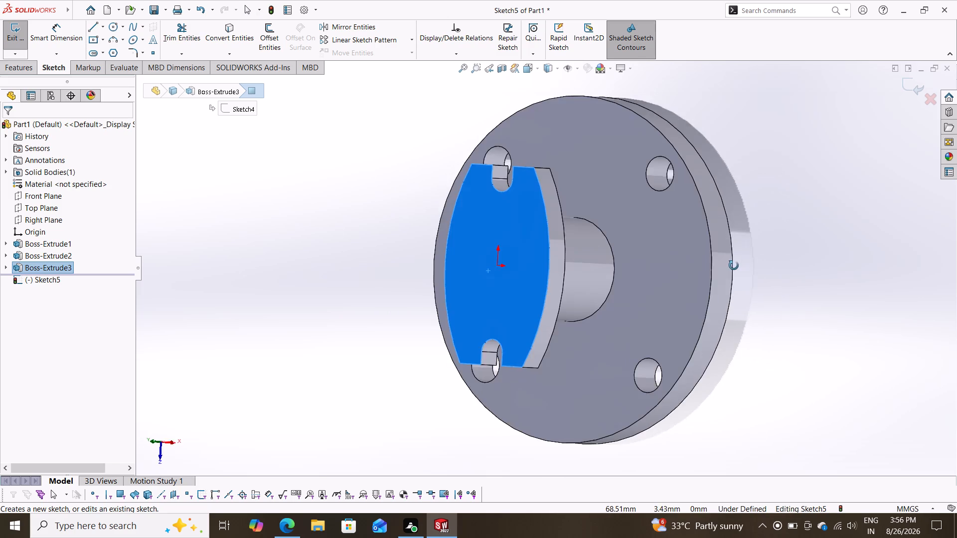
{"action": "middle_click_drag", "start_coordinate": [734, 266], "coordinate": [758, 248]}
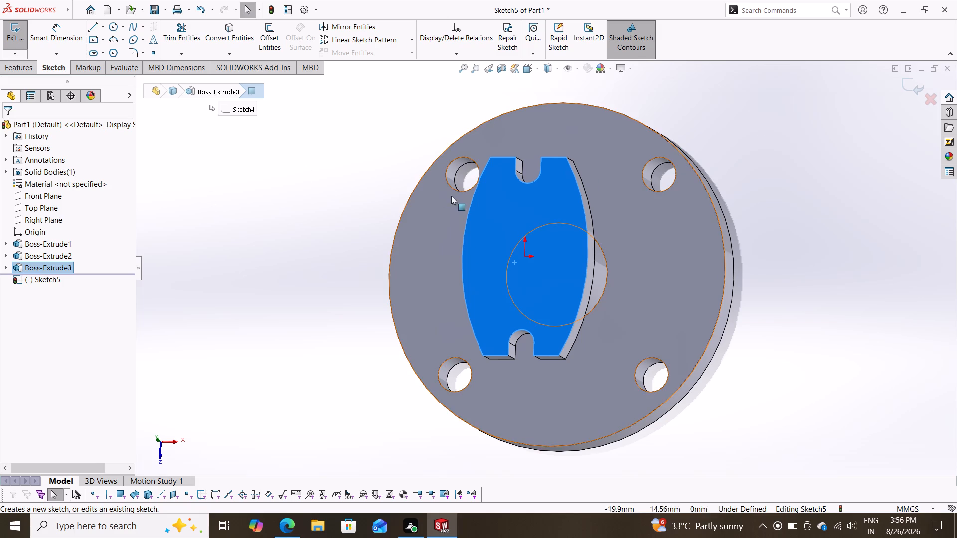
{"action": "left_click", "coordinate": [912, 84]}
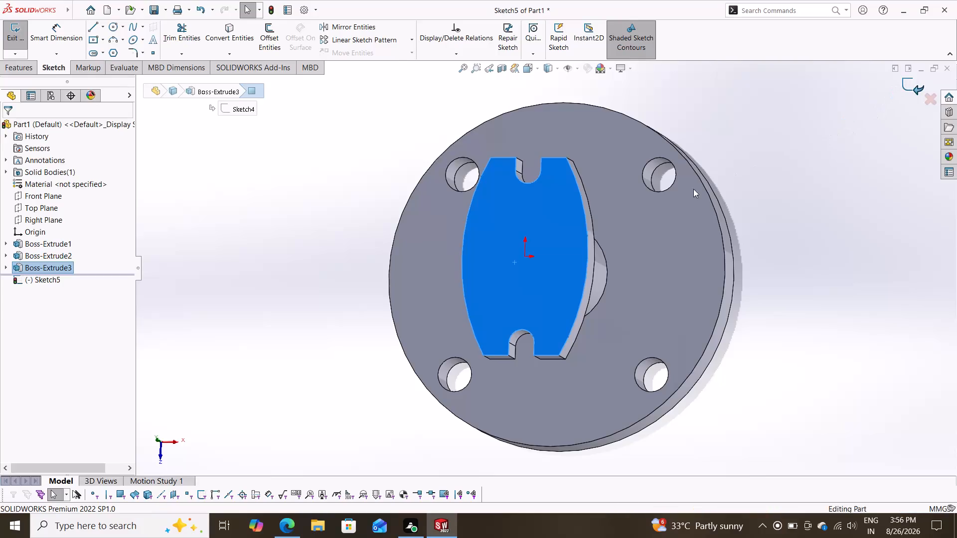
Start a sketch on the notched plate's outer face and draw a circle about 14.35 mm in diameter centred on the origin.
{"action": "left_click", "coordinate": [528, 255]}
{"action": "left_click", "coordinate": [575, 221]}
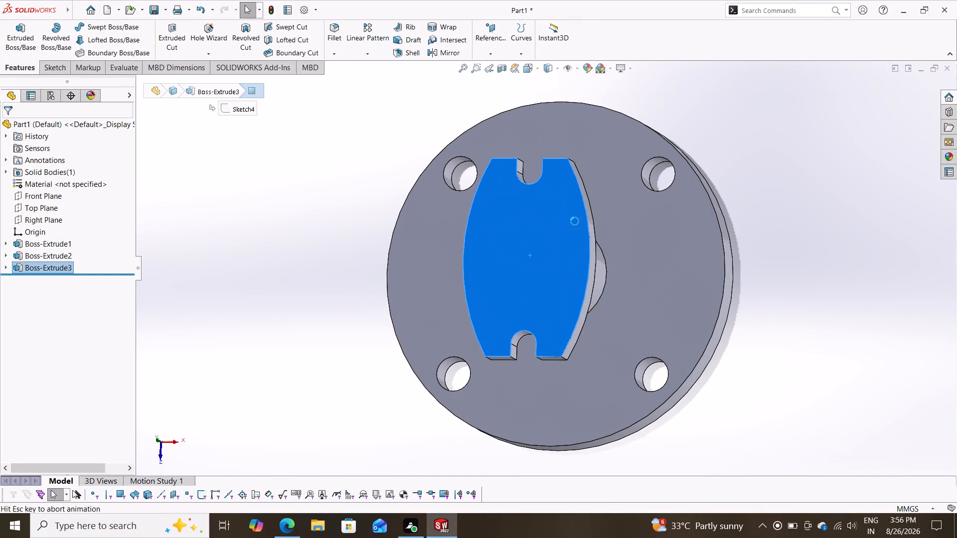
{"action": "scroll", "coordinate": [561, 288], "scroll_direction": "down", "scroll_amount": 1}
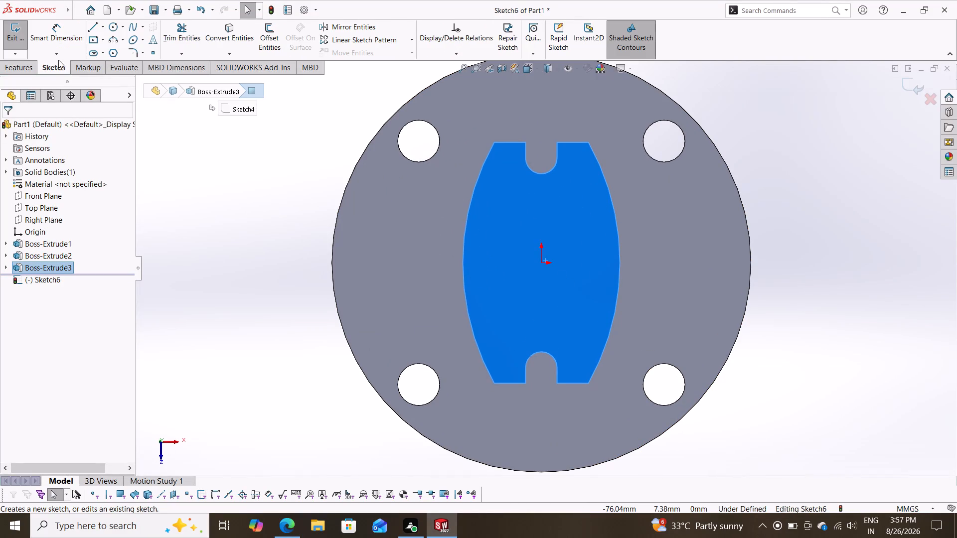
{"action": "left_click", "coordinate": [114, 27]}
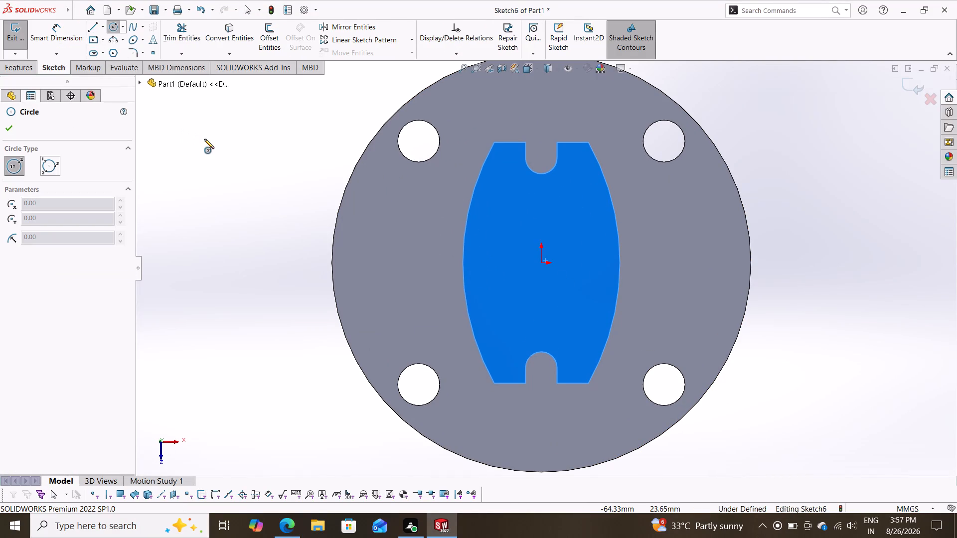
{"action": "left_click", "coordinate": [543, 261]}
{"action": "left_click", "coordinate": [529, 298]}
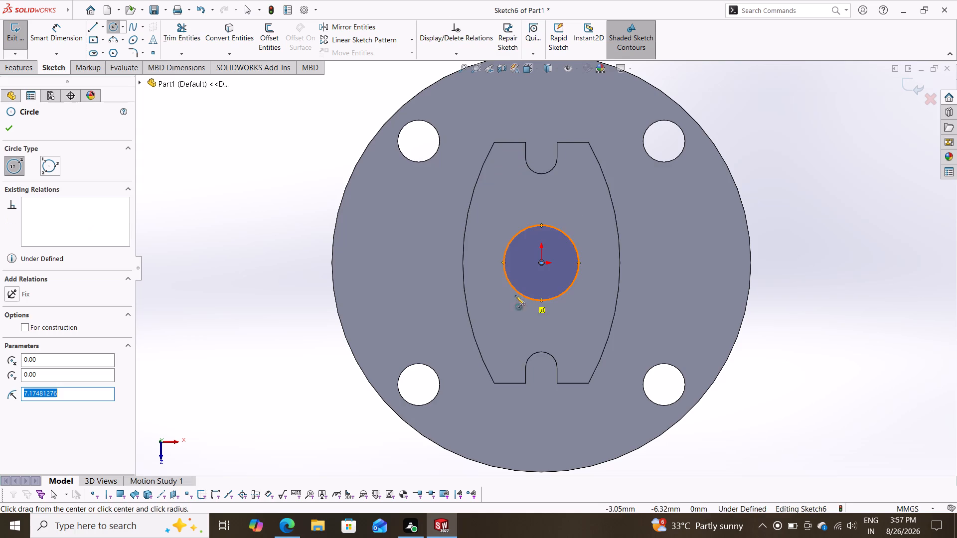
Dimension the circle's diameter to 16 mm.
{"action": "left_click", "coordinate": [46, 33]}
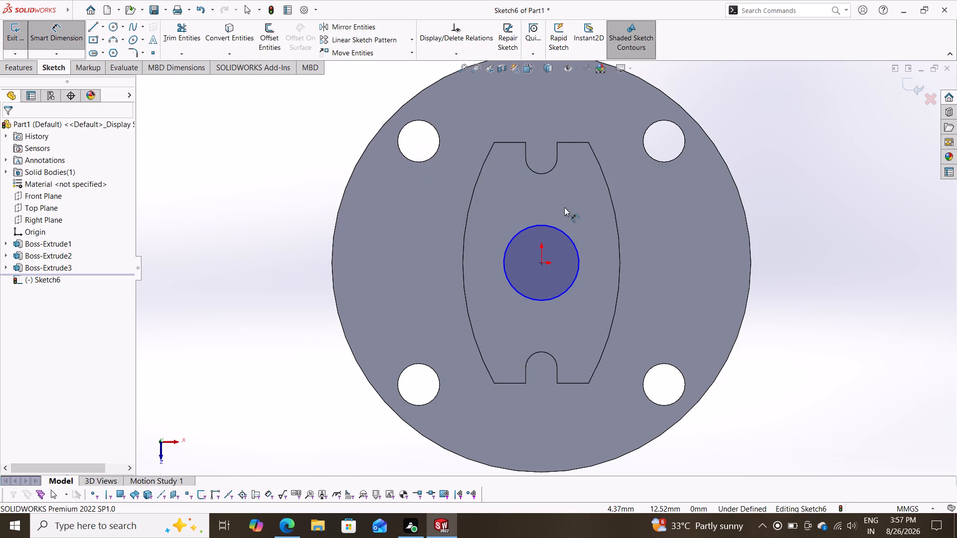
{"action": "left_click", "coordinate": [575, 241]}
{"action": "left_click", "coordinate": [636, 246]}
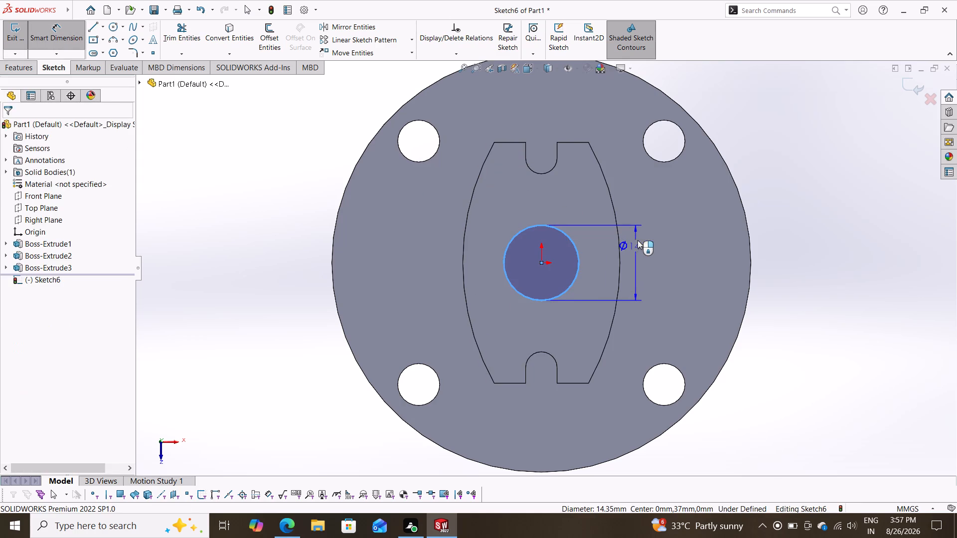
{"action": "type", "text": "16"}
{"action": "key", "text": "Return"}
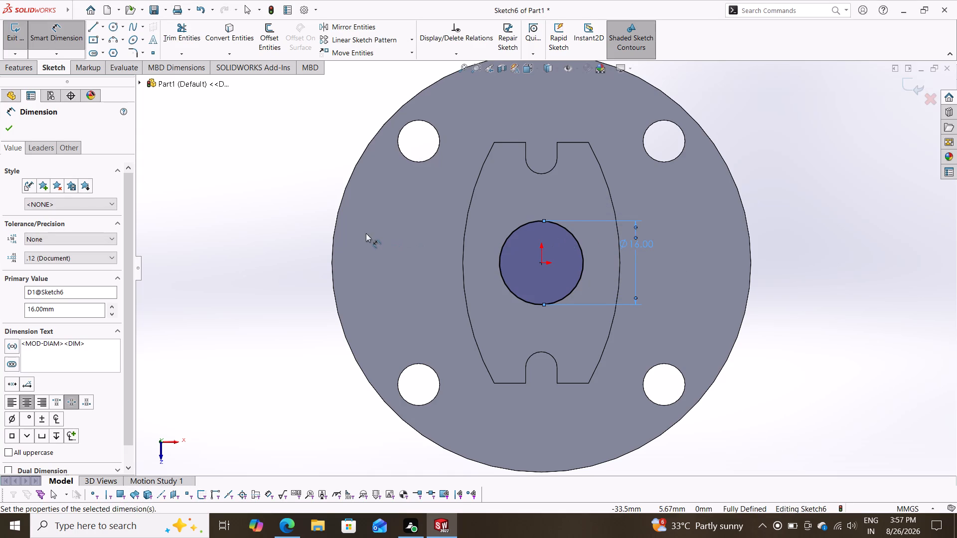
{"action": "left_click", "coordinate": [4, 130]}
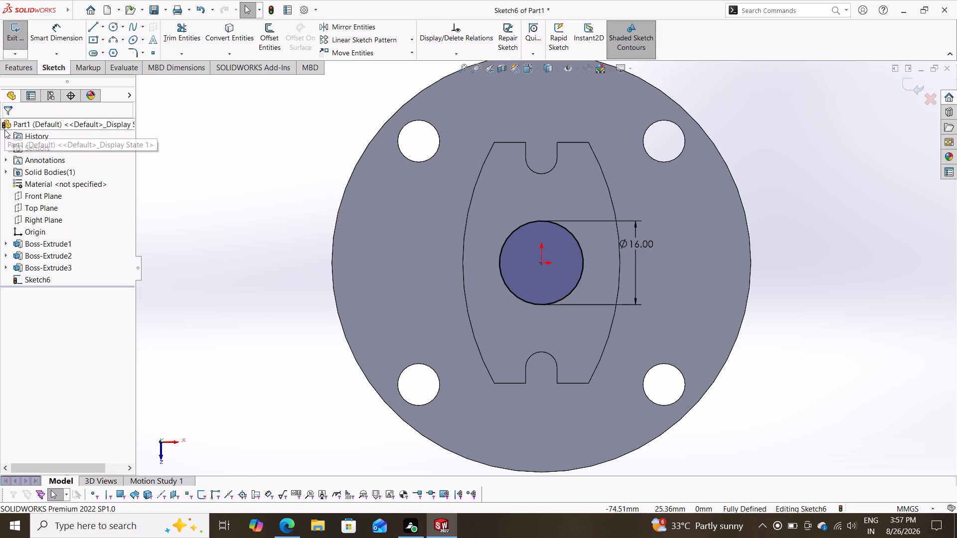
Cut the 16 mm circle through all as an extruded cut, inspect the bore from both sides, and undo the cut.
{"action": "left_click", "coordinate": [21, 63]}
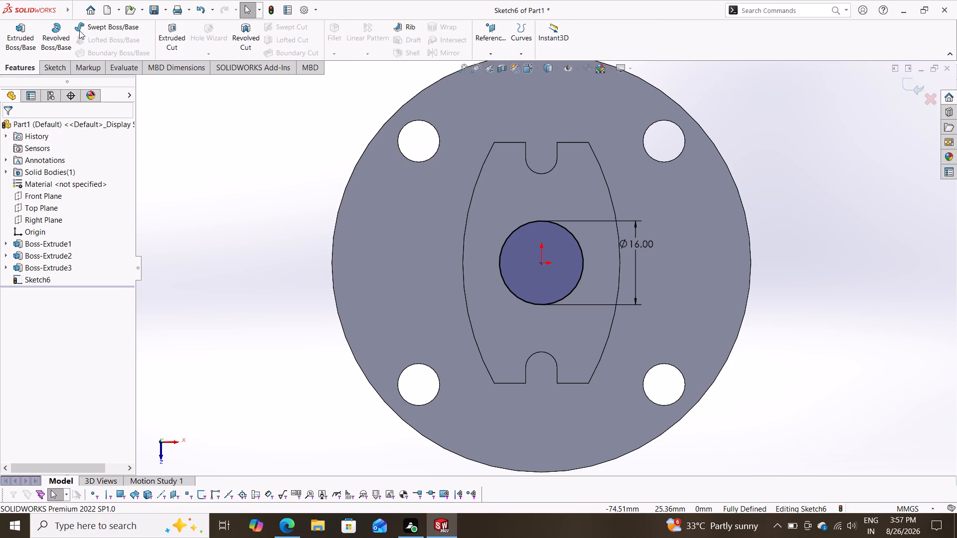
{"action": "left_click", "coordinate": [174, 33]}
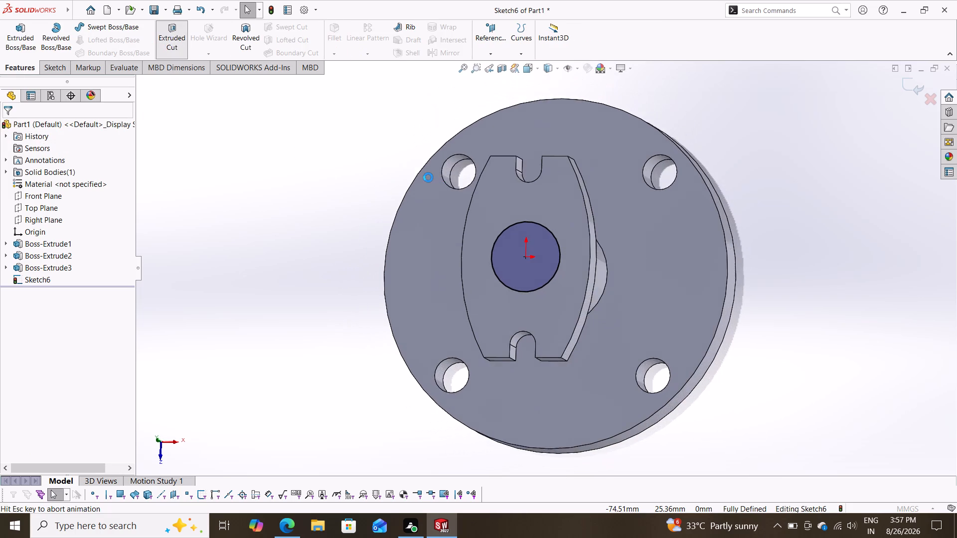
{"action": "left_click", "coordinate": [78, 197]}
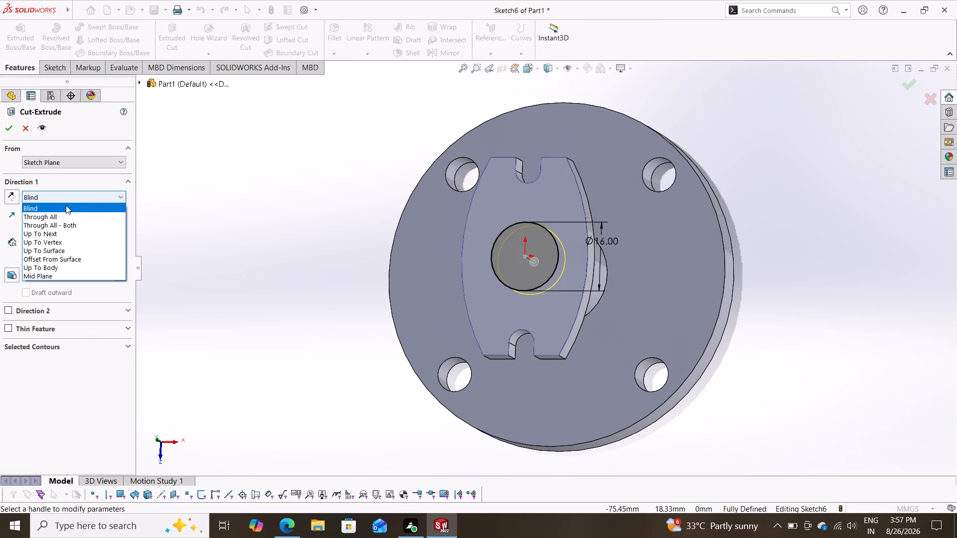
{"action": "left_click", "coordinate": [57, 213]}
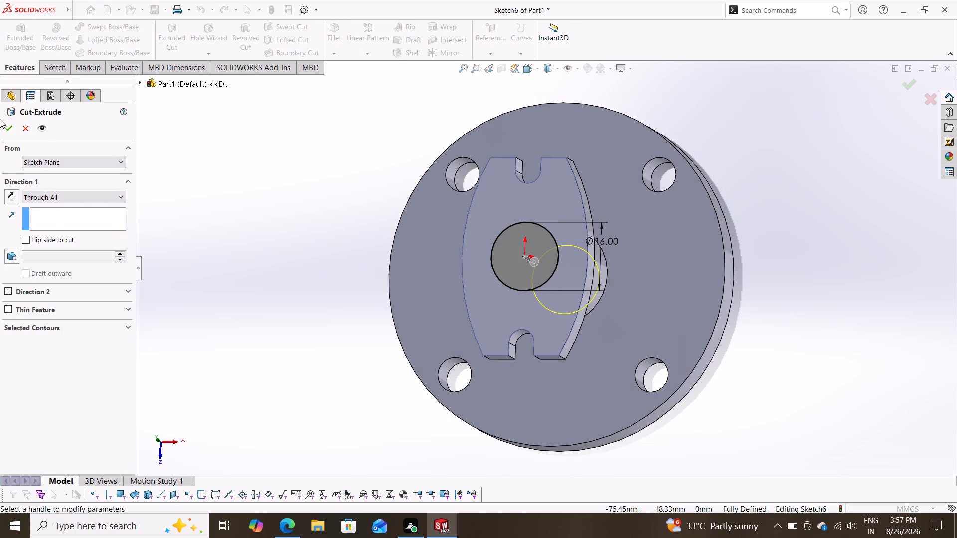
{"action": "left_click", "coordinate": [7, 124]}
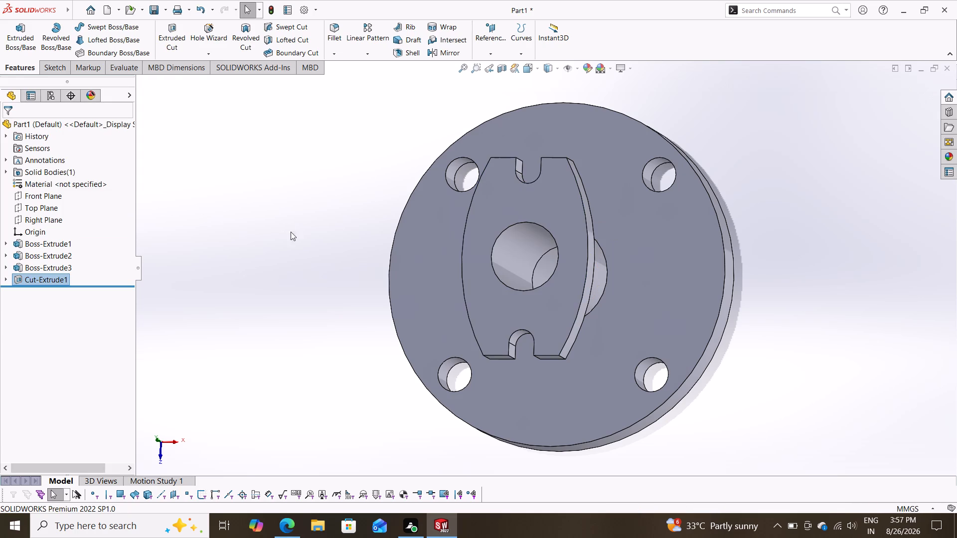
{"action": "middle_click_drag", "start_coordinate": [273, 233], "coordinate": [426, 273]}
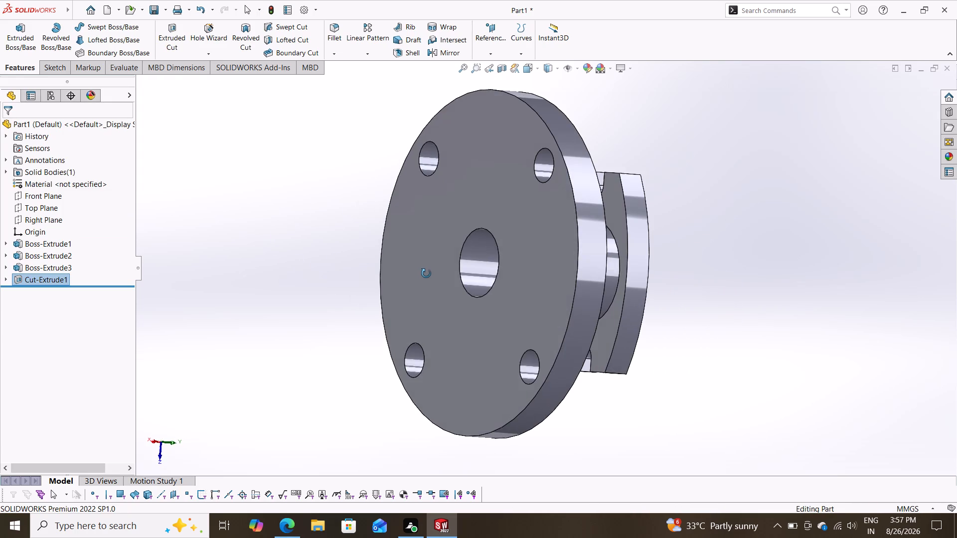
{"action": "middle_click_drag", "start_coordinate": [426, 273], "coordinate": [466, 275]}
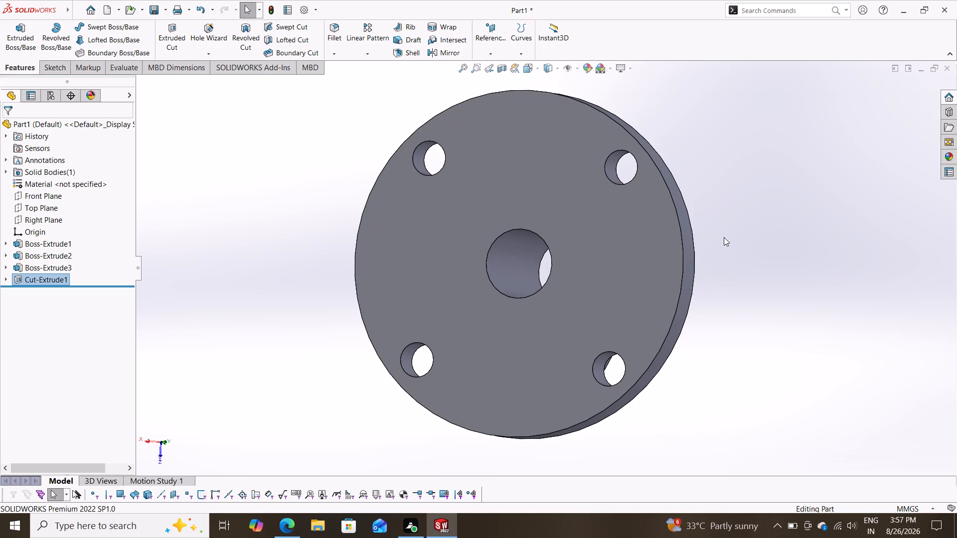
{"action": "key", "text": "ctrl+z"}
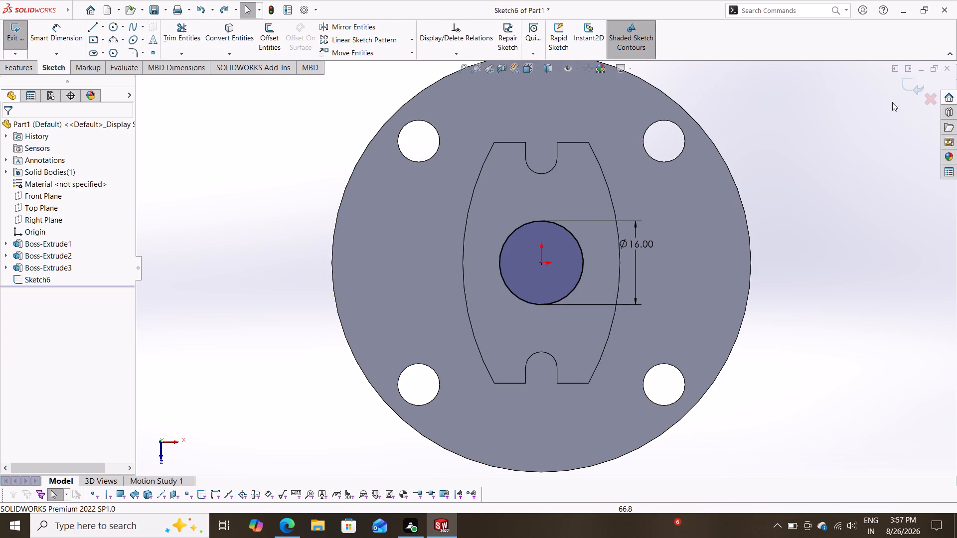
Exit the bore sketch, start a sketch on the disc's face opposite the notched plate, and draw an origin-centred circle about 36 mm in diameter.
{"action": "left_click", "coordinate": [908, 86]}
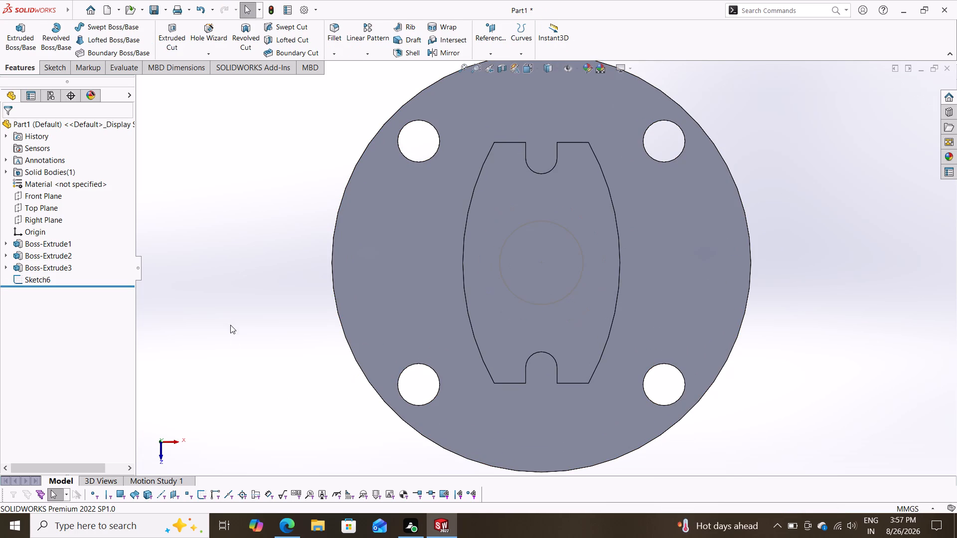
{"action": "middle_click_drag", "start_coordinate": [226, 319], "coordinate": [421, 307]}
{"action": "left_click", "coordinate": [561, 269]}
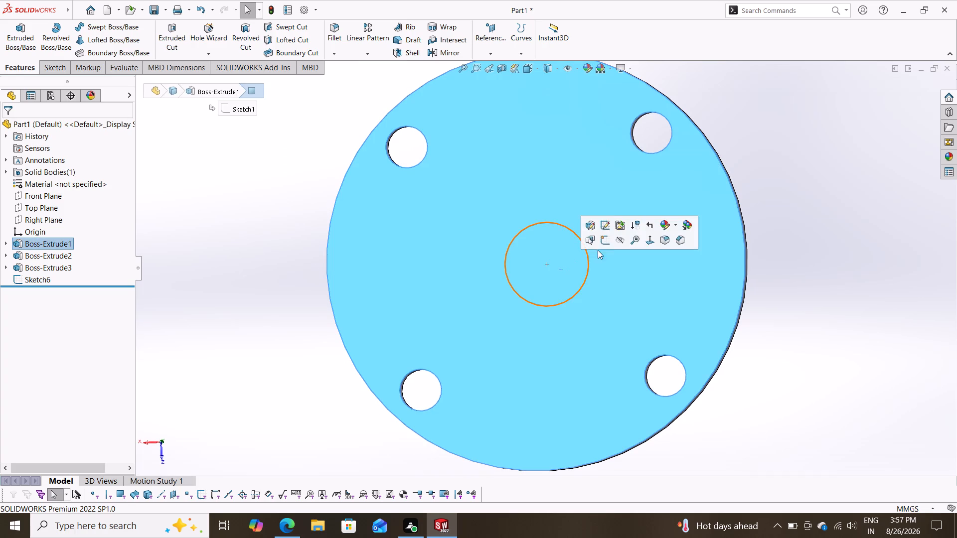
{"action": "left_click", "coordinate": [608, 240]}
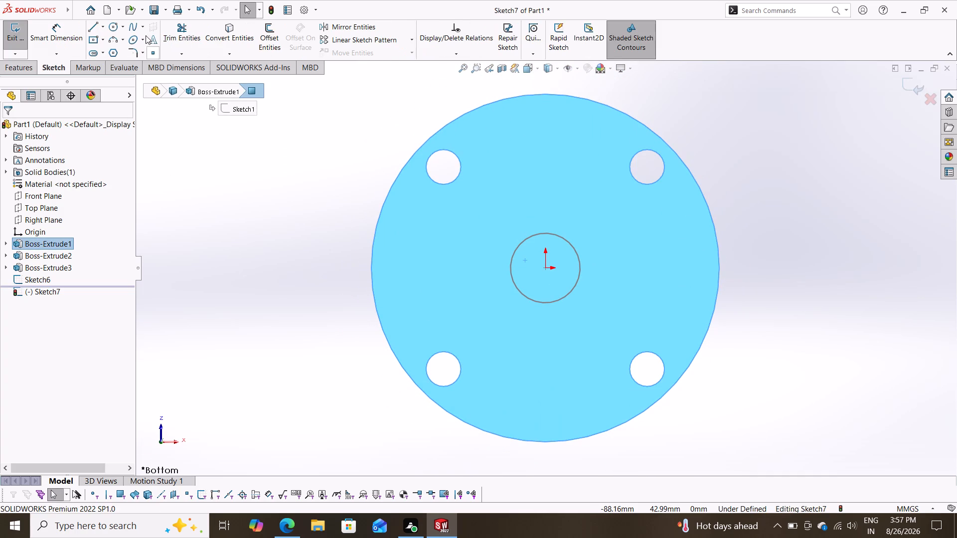
{"action": "left_click", "coordinate": [113, 22]}
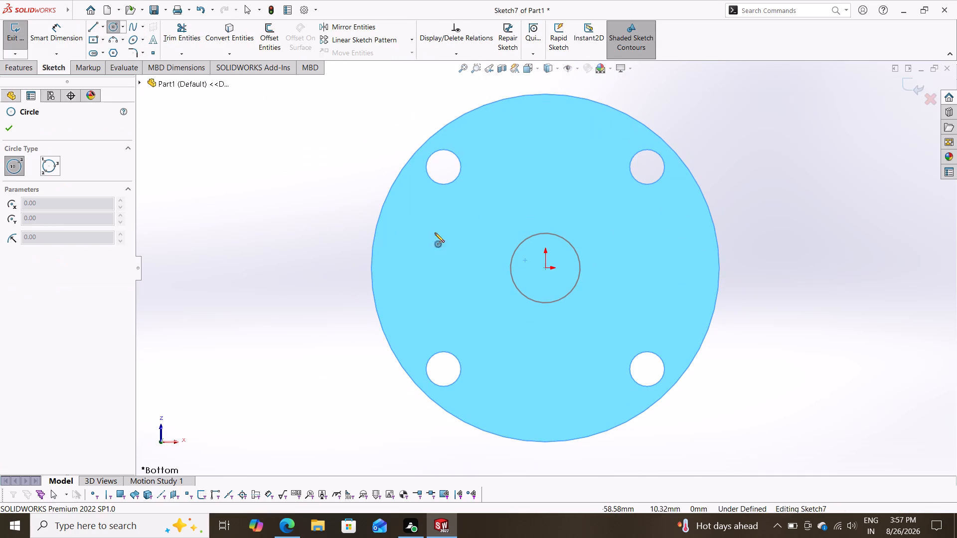
{"action": "left_click", "coordinate": [545, 268]}
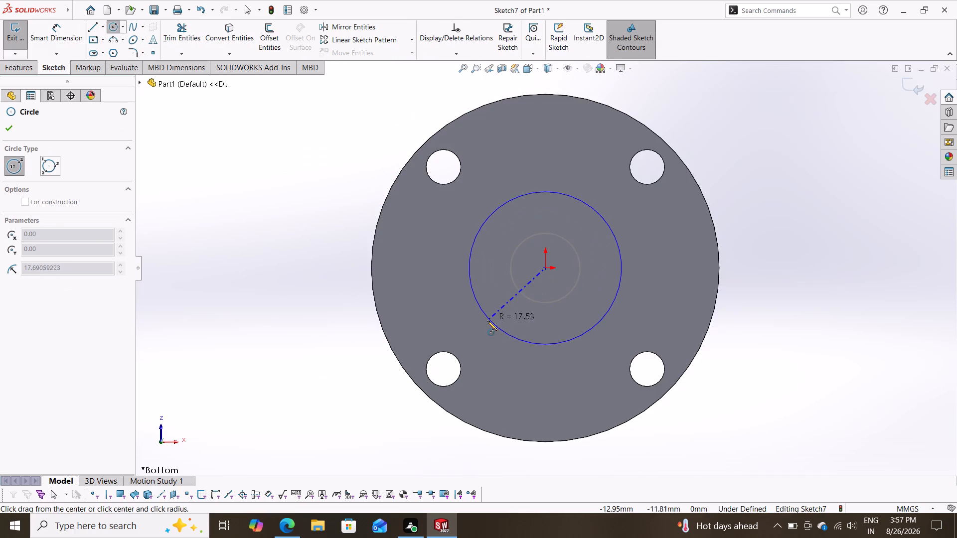
{"action": "left_click", "coordinate": [487, 321]}
Dimension the new circle's diameter to 34 mm.
{"action": "left_click", "coordinate": [68, 27]}
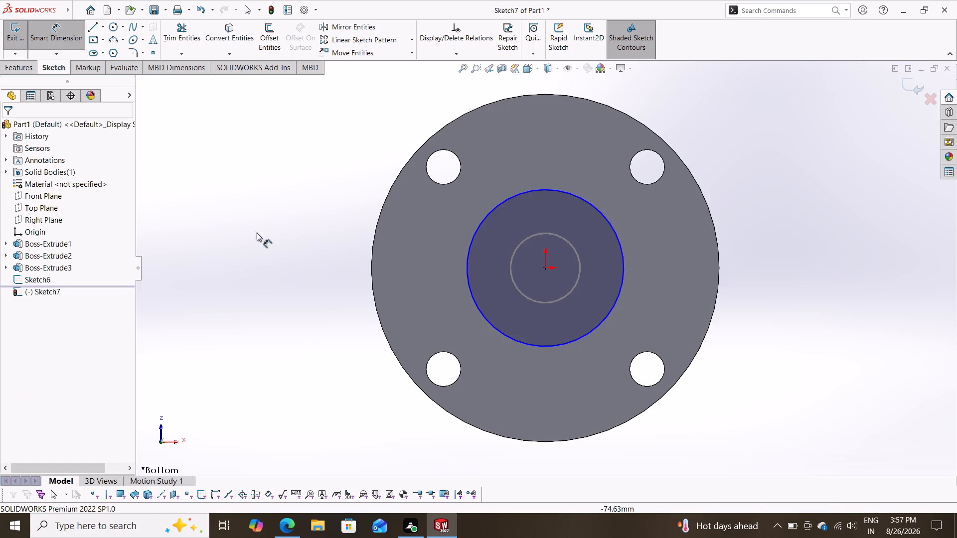
{"action": "left_click", "coordinate": [622, 255]}
{"action": "left_click", "coordinate": [672, 263]}
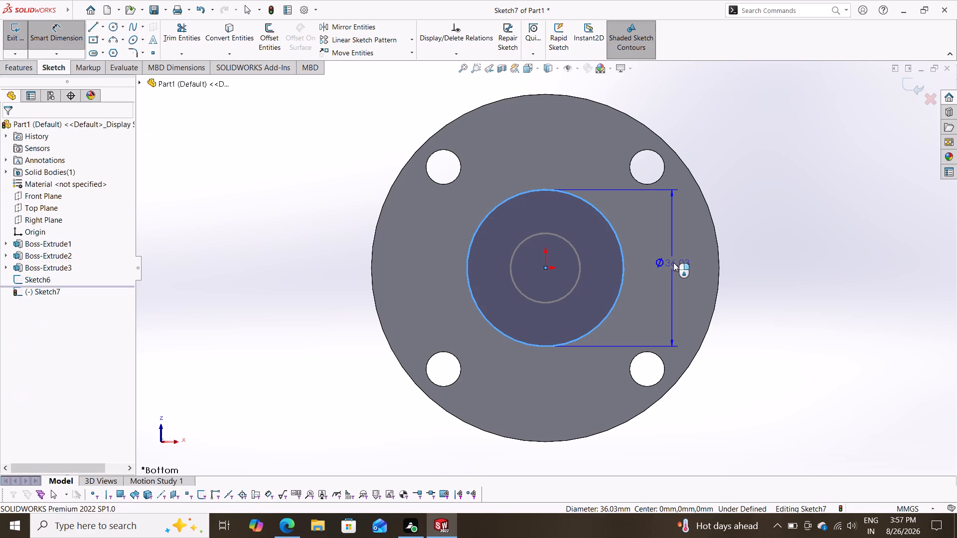
{"action": "type", "text": "34"}
{"action": "key", "text": "Return"}
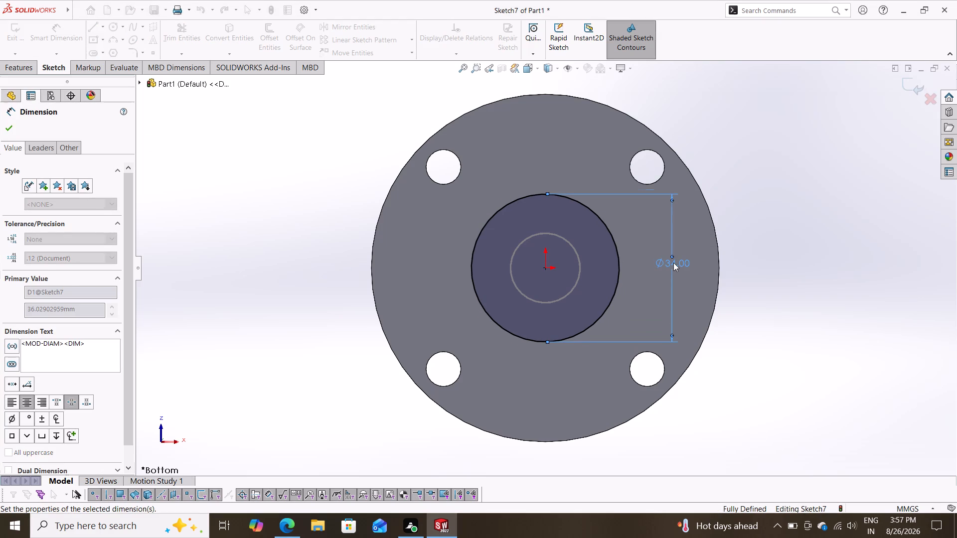
Extrude the 34 mm circle as a boss with a blind depth of 3 mm, merged with the body.
{"action": "left_click", "coordinate": [22, 64]}
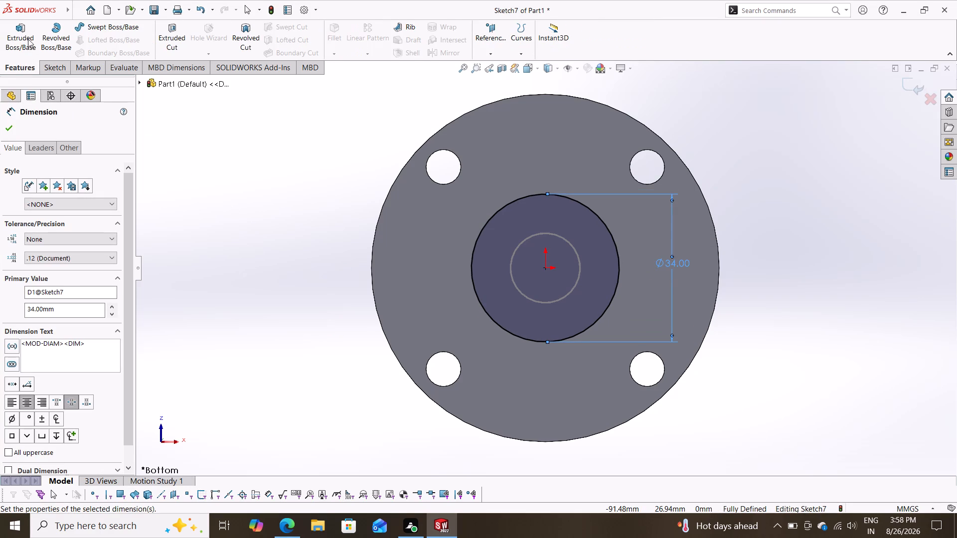
{"action": "left_click", "coordinate": [25, 34]}
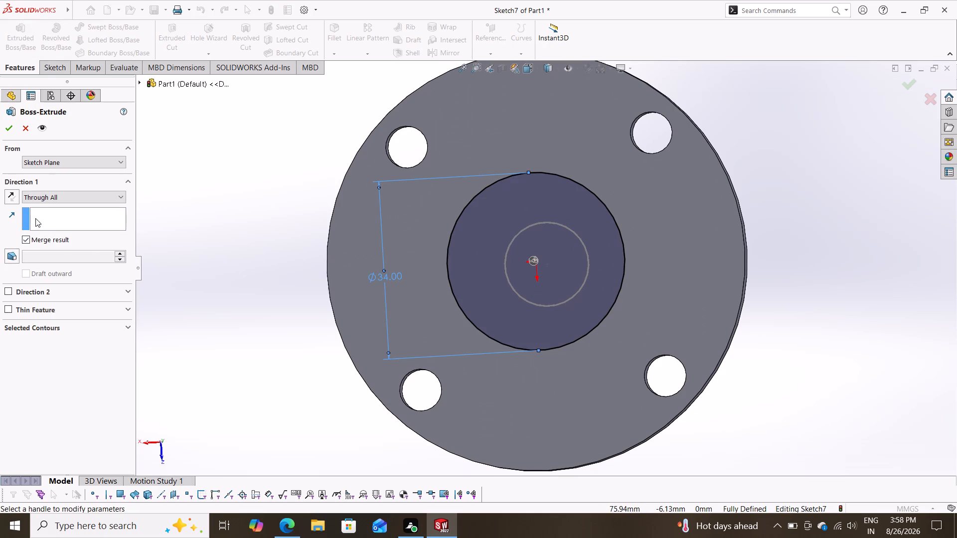
{"action": "left_click", "coordinate": [45, 195]}
{"action": "left_click", "coordinate": [44, 206]}
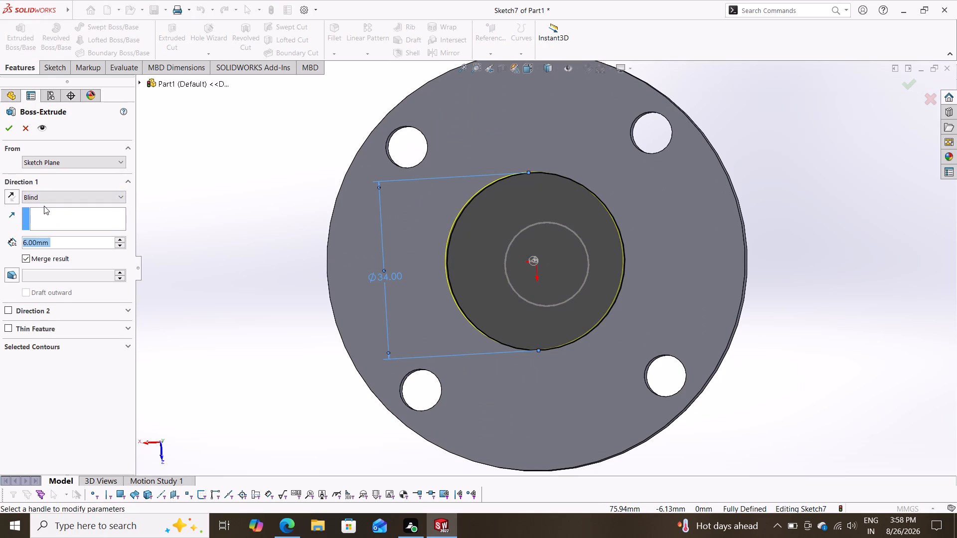
{"action": "key", "text": "3"}
{"action": "key", "text": "Return"}
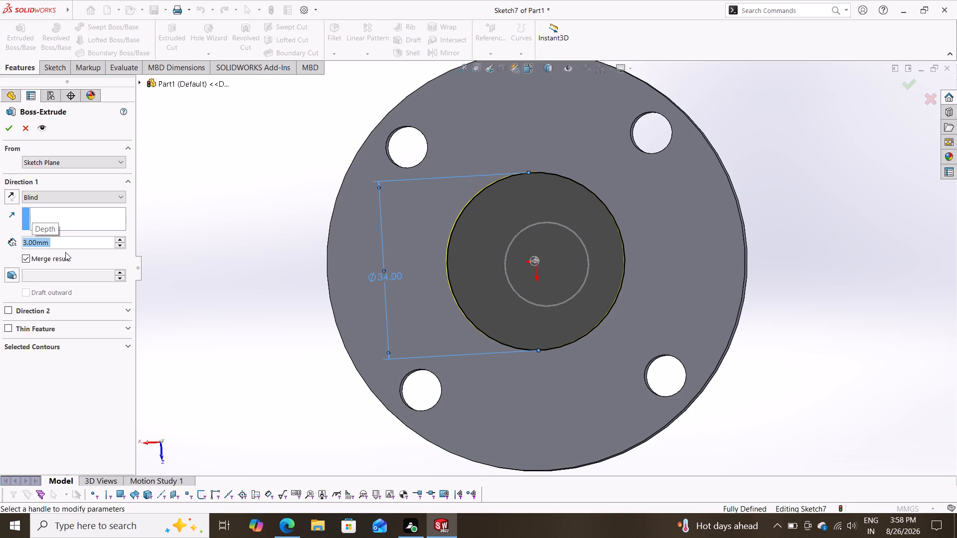
{"action": "left_click", "coordinate": [8, 123]}
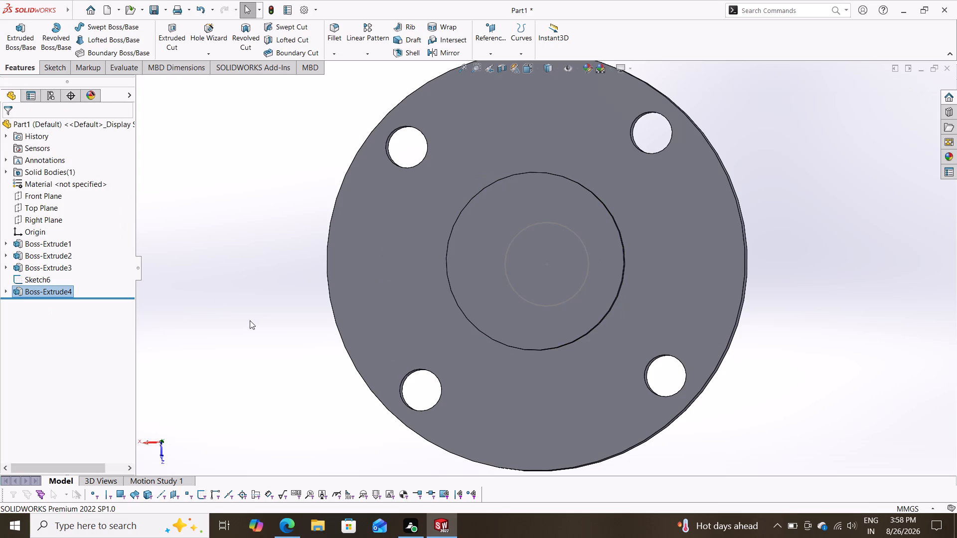
Reopen the 16 mm circle sketch on the notched plate and cut it through all as the central bore.
{"action": "middle_click_drag", "start_coordinate": [220, 268], "coordinate": [229, 268]}
{"action": "middle_click_drag", "start_coordinate": [240, 268], "coordinate": [314, 290]}
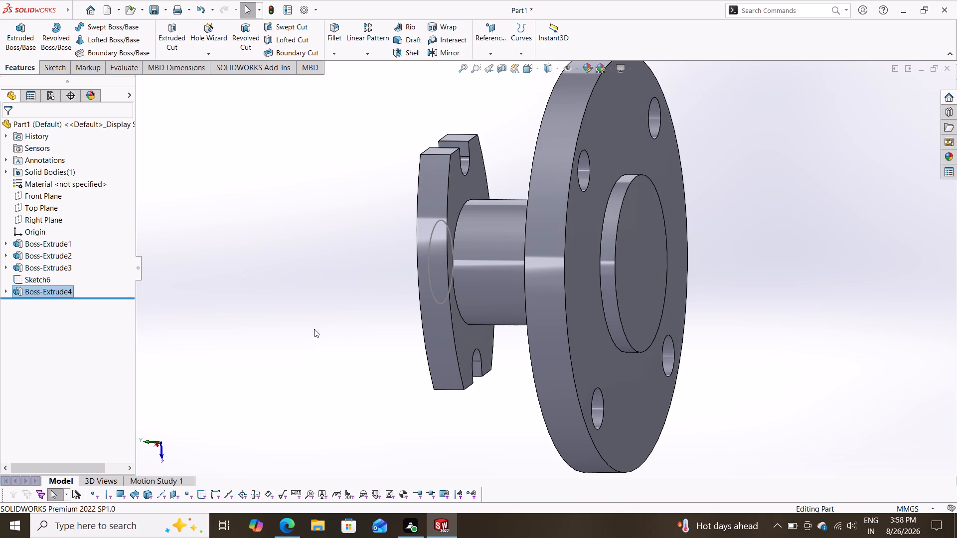
{"action": "middle_click_drag", "start_coordinate": [319, 326], "coordinate": [389, 326]}
{"action": "scroll", "coordinate": [377, 324], "scroll_direction": "down", "scroll_amount": 1}
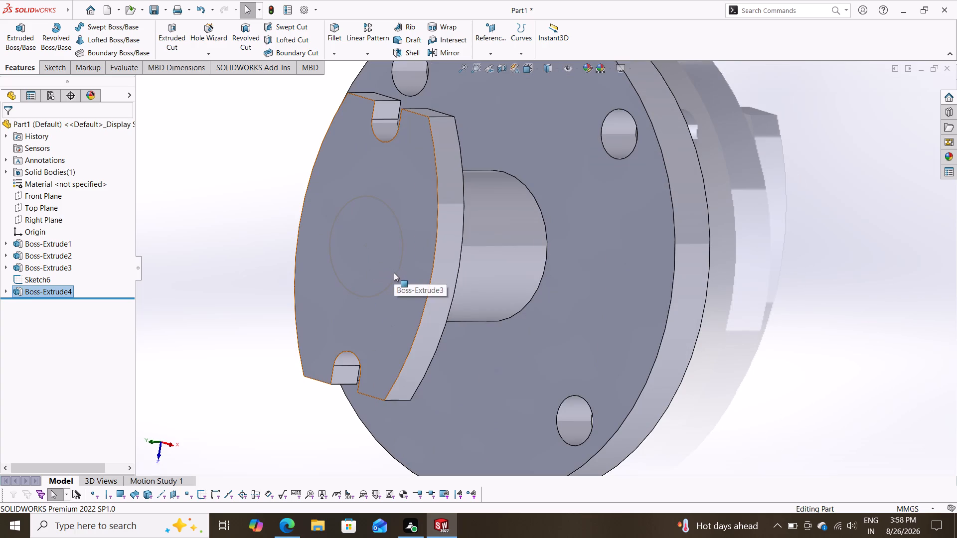
{"action": "left_click", "coordinate": [40, 278]}
{"action": "left_click", "coordinate": [51, 250]}
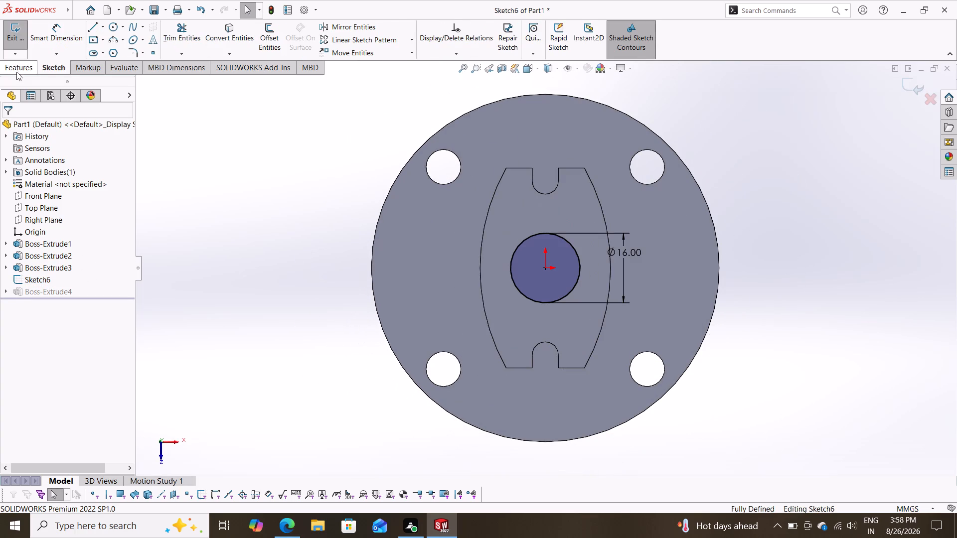
{"action": "left_click", "coordinate": [16, 72]}
{"action": "left_click", "coordinate": [173, 32]}
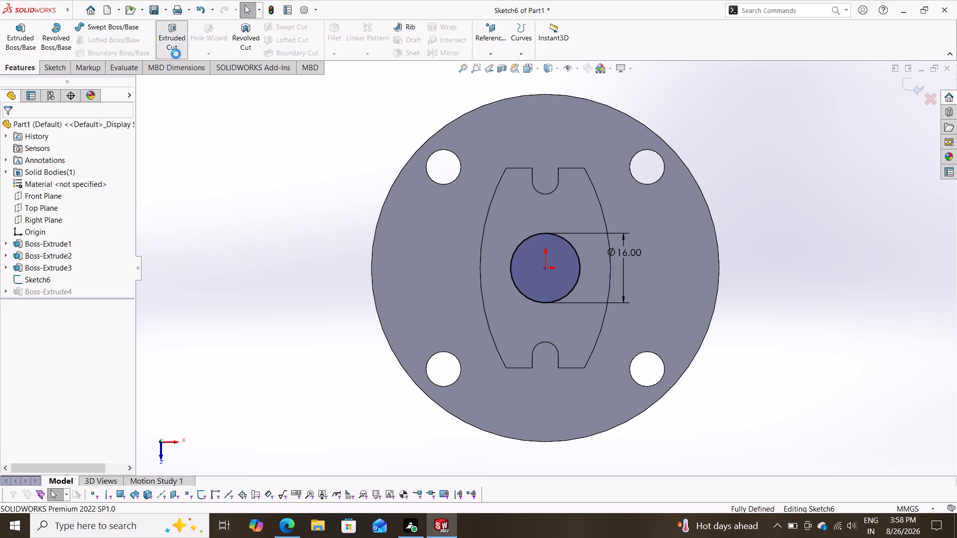
{"action": "left_click", "coordinate": [52, 196]}
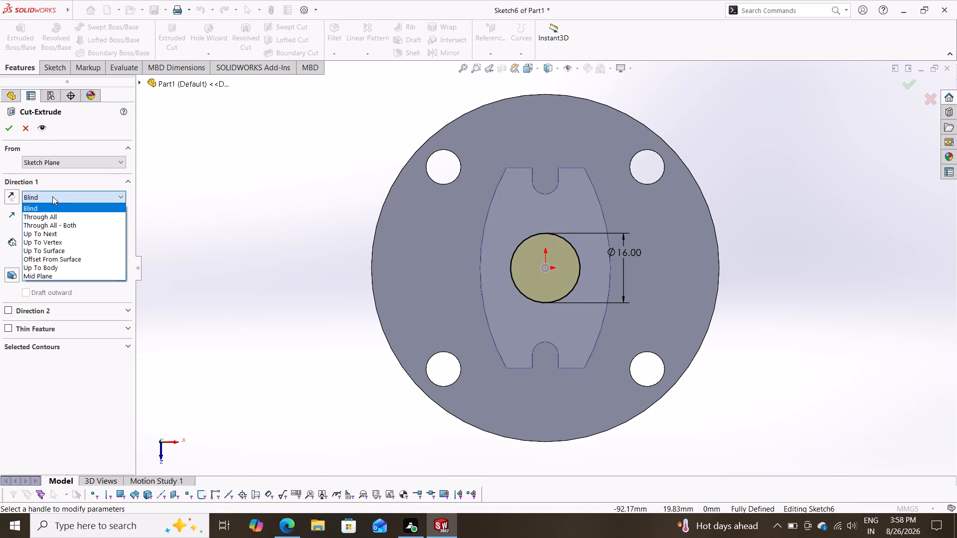
{"action": "left_click", "coordinate": [47, 217]}
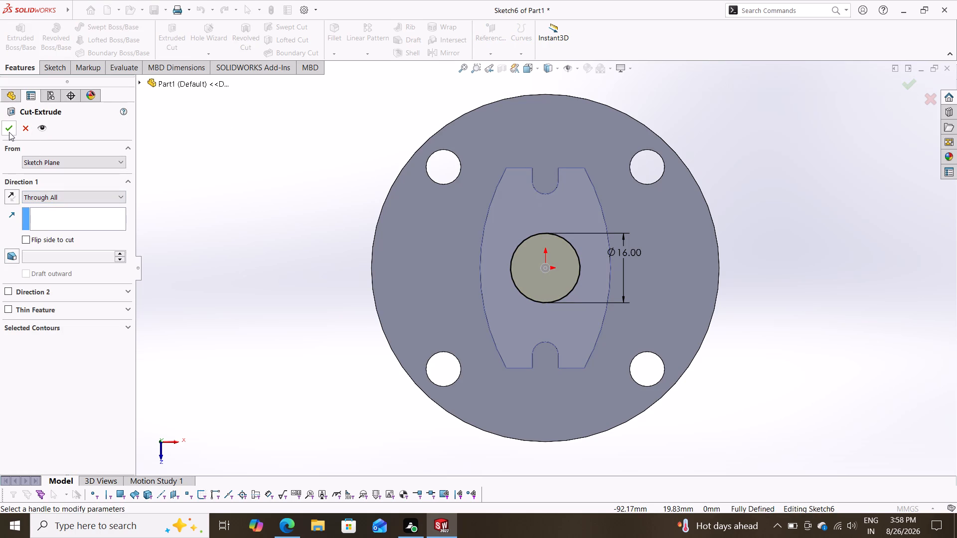
{"action": "left_click", "coordinate": [9, 132]}
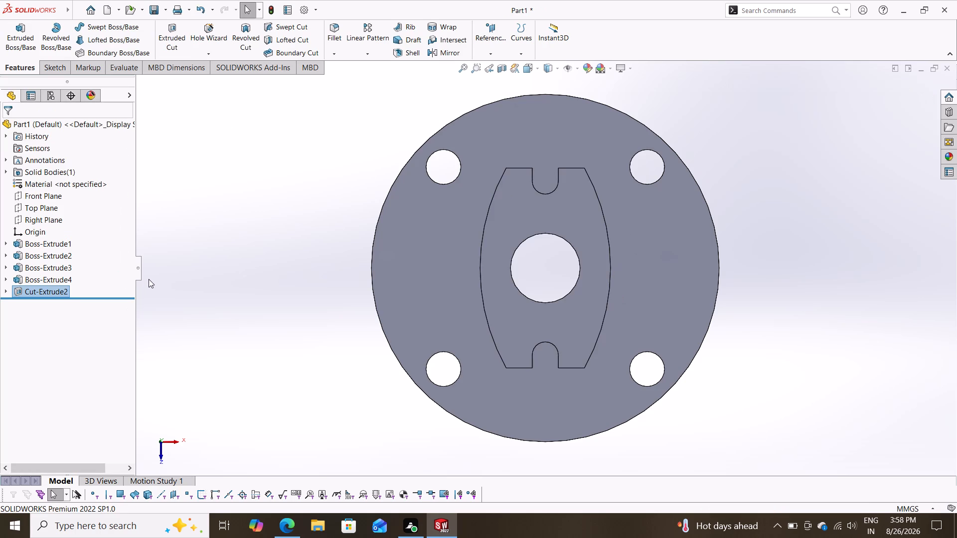
Start a new sketch on the notched plate's outer face.
{"action": "middle_click_drag", "start_coordinate": [783, 306], "coordinate": [764, 297]}
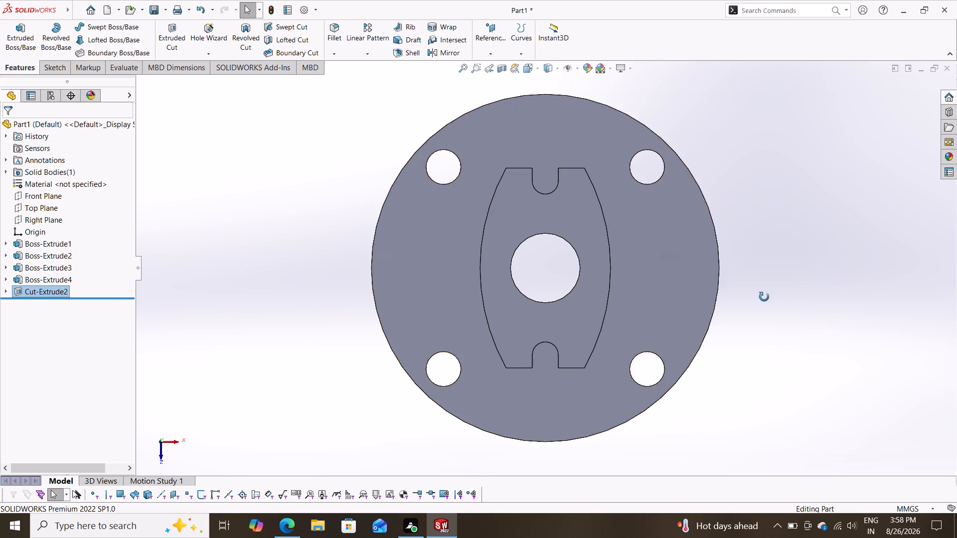
{"action": "middle_click_drag", "start_coordinate": [764, 297], "coordinate": [783, 326]}
{"action": "left_click", "coordinate": [597, 273]}
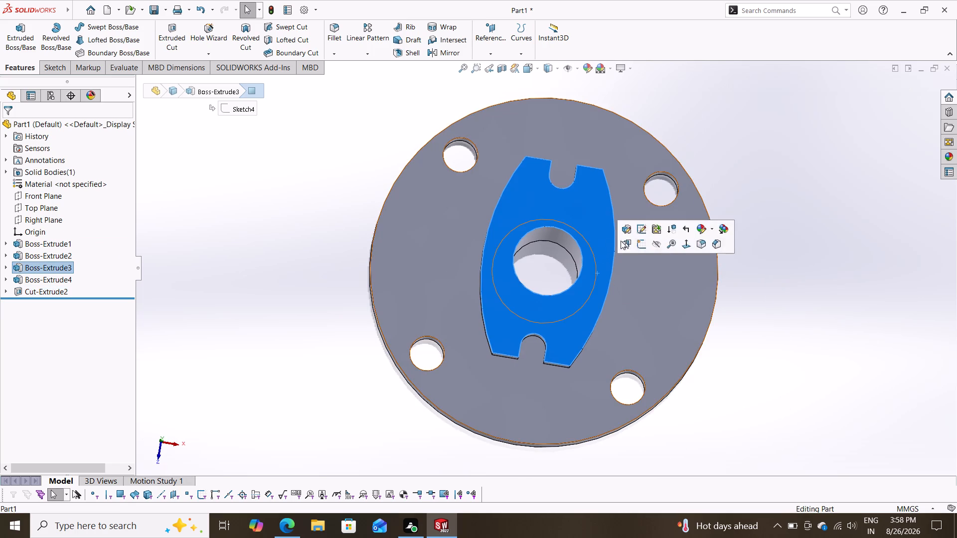
{"action": "left_click", "coordinate": [638, 245]}
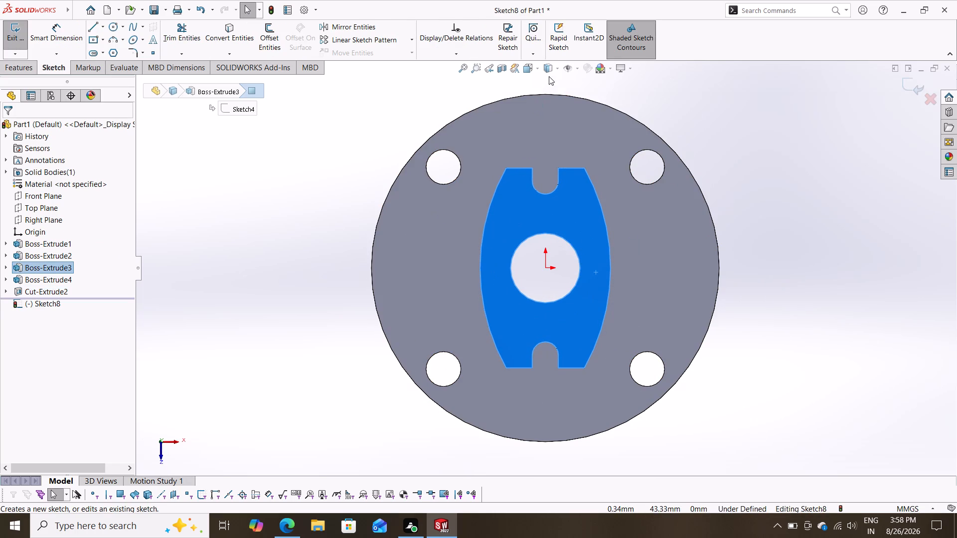
Change the model's display style to Hidden Lines Visible.
{"action": "left_click", "coordinate": [540, 70]}
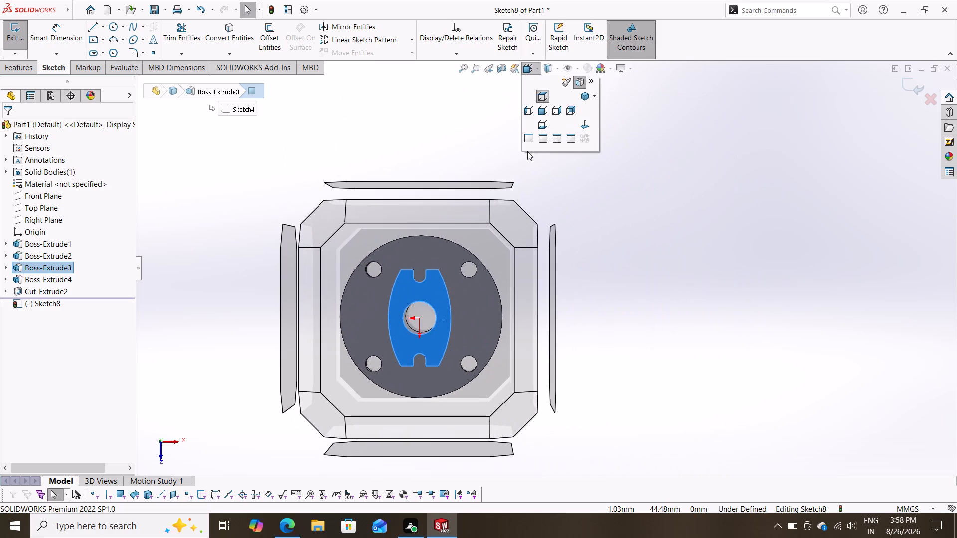
{"action": "key", "text": "Escape"}
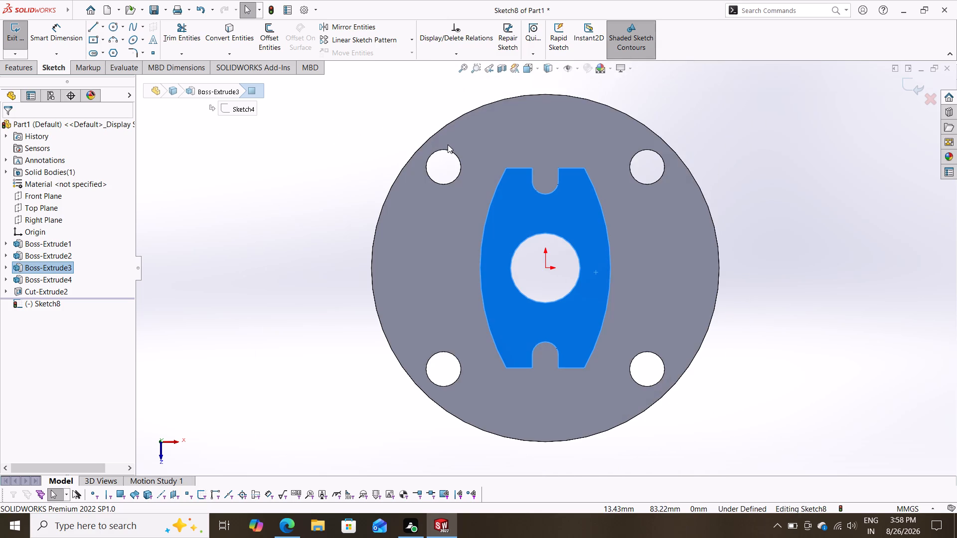
{"action": "left_click", "coordinate": [555, 68]}
{"action": "left_click", "coordinate": [549, 120]}
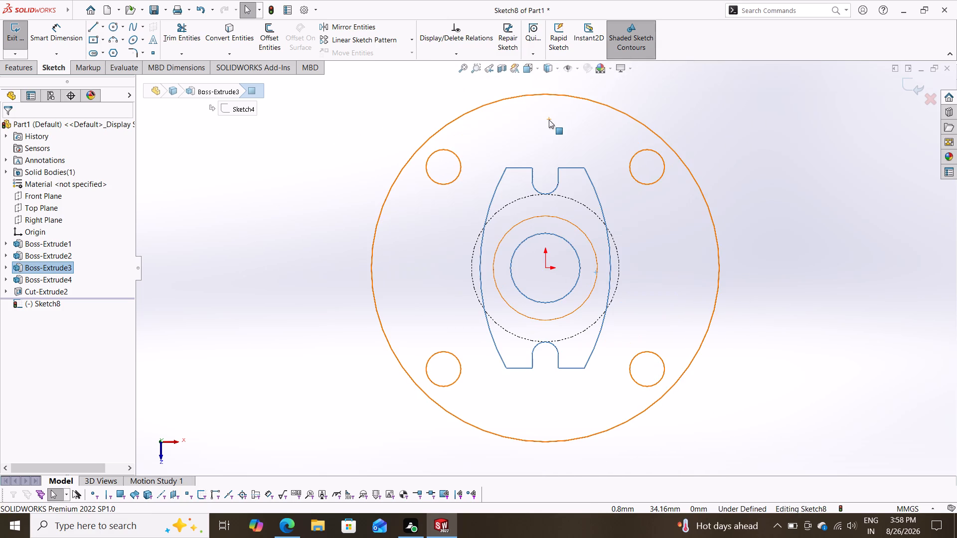
{"action": "scroll", "coordinate": [652, 234], "scroll_direction": "down", "scroll_amount": 1}
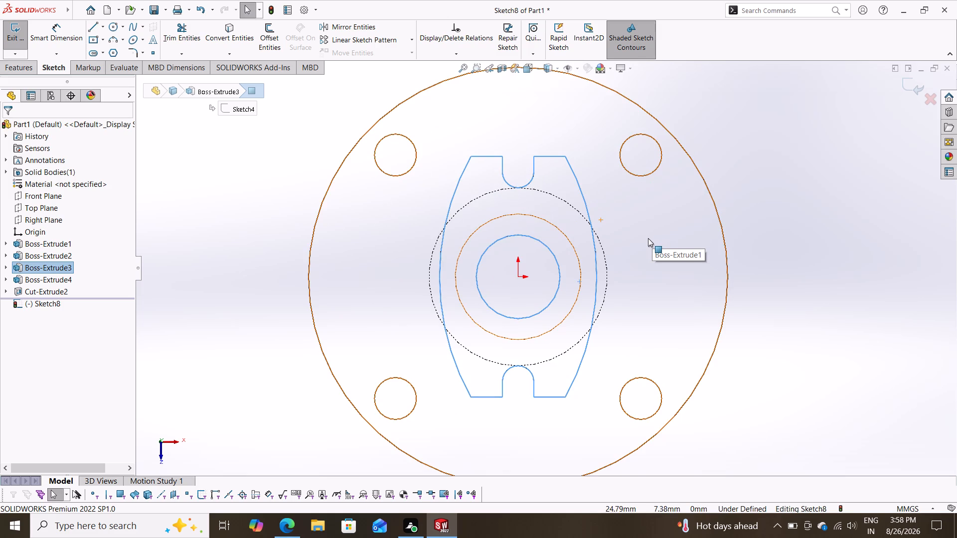
Set the model's display style back to Shaded With Edges.
{"action": "scroll", "coordinate": [648, 238], "scroll_direction": "down", "scroll_amount": 1}
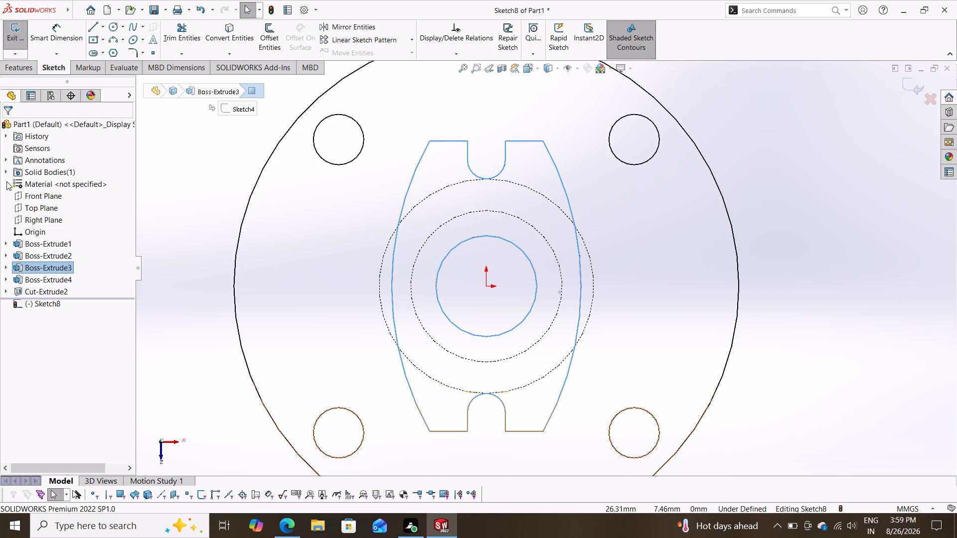
{"action": "scroll", "coordinate": [6, 183], "scroll_direction": "down", "scroll_amount": 1}
{"action": "left_click", "coordinate": [558, 70]}
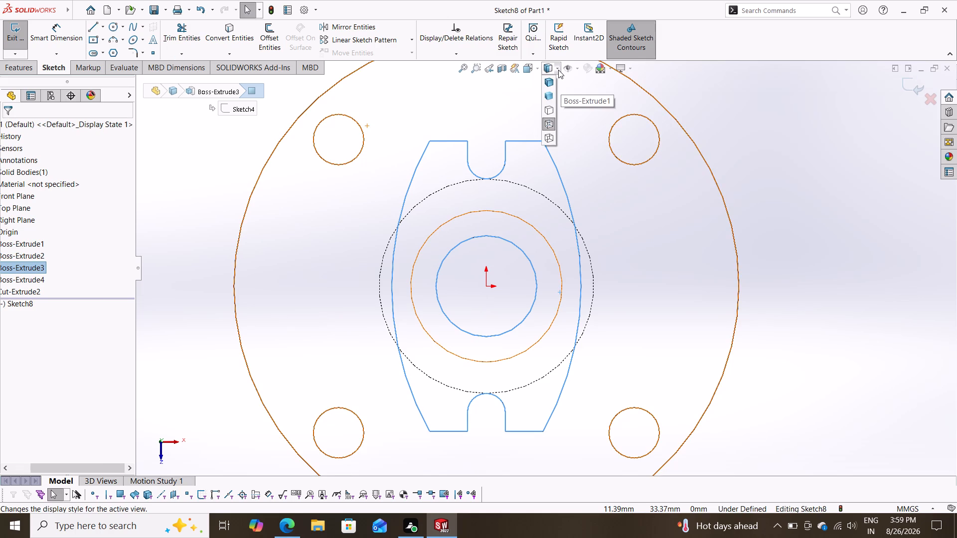
{"action": "left_click", "coordinate": [550, 82]}
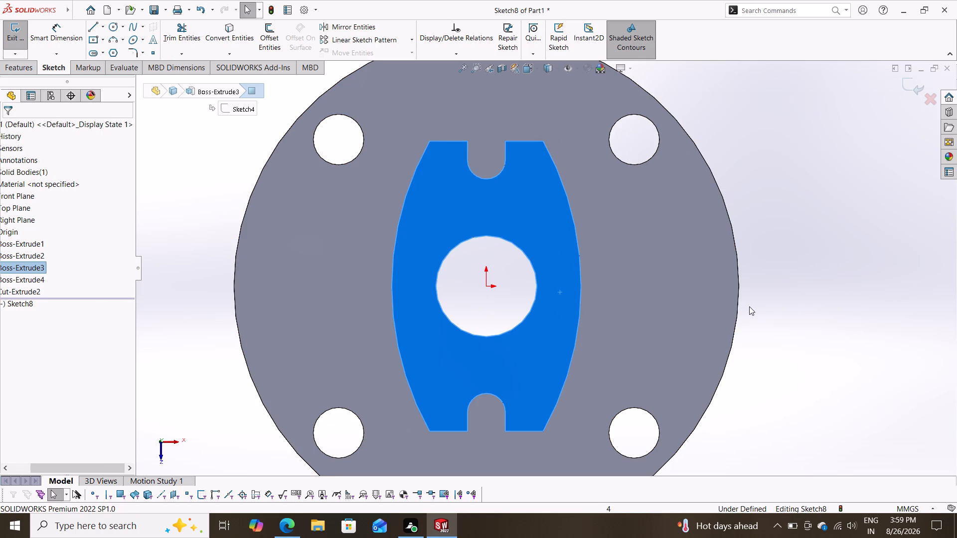
Widen the feature tree and exit the empty sketch on the notched plate's outer face.
{"action": "scroll", "coordinate": [768, 255], "scroll_direction": "down", "scroll_amount": 1}
{"action": "scroll", "coordinate": [742, 278], "scroll_direction": "up", "scroll_amount": 3}
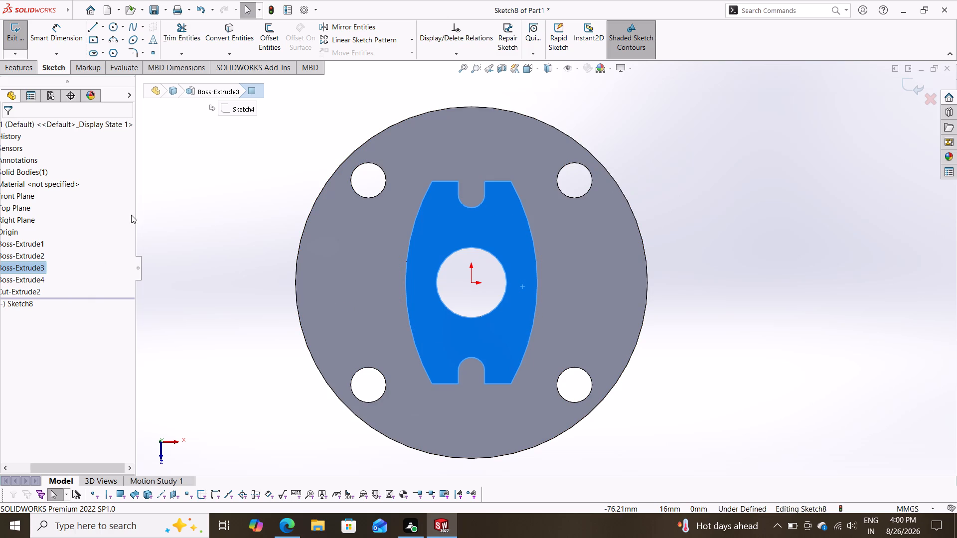
{"action": "left_click_drag", "start_coordinate": [136, 217], "coordinate": [202, 217]}
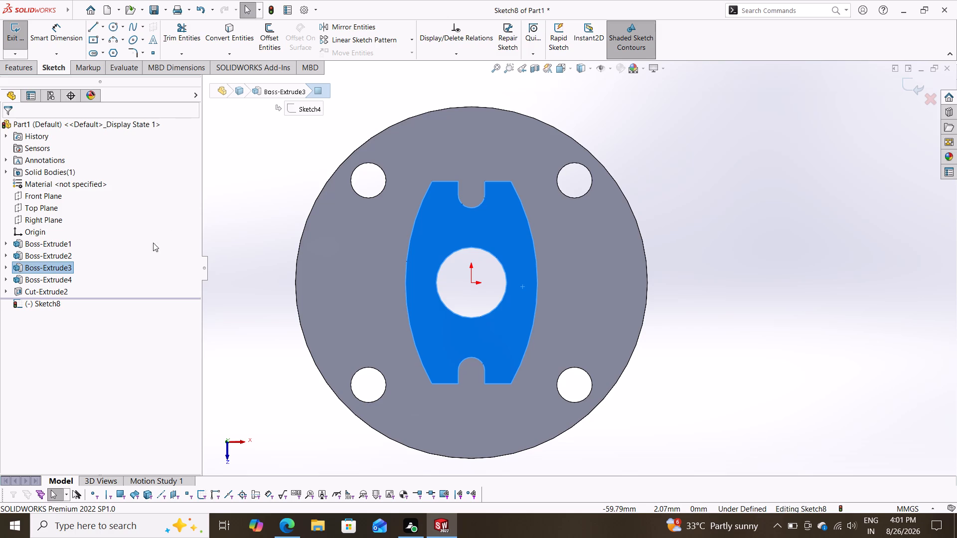
{"action": "left_click", "coordinate": [43, 288]}
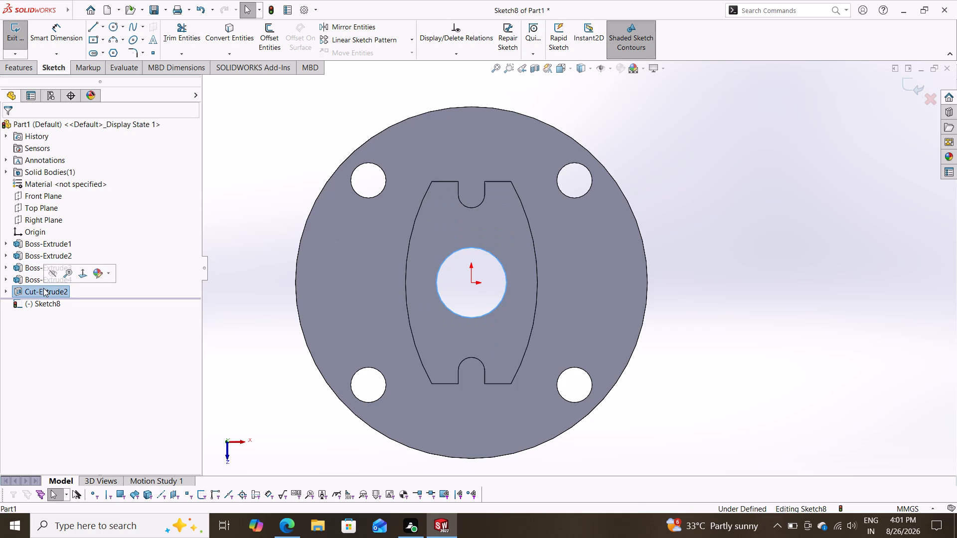
{"action": "left_click", "coordinate": [62, 335]}
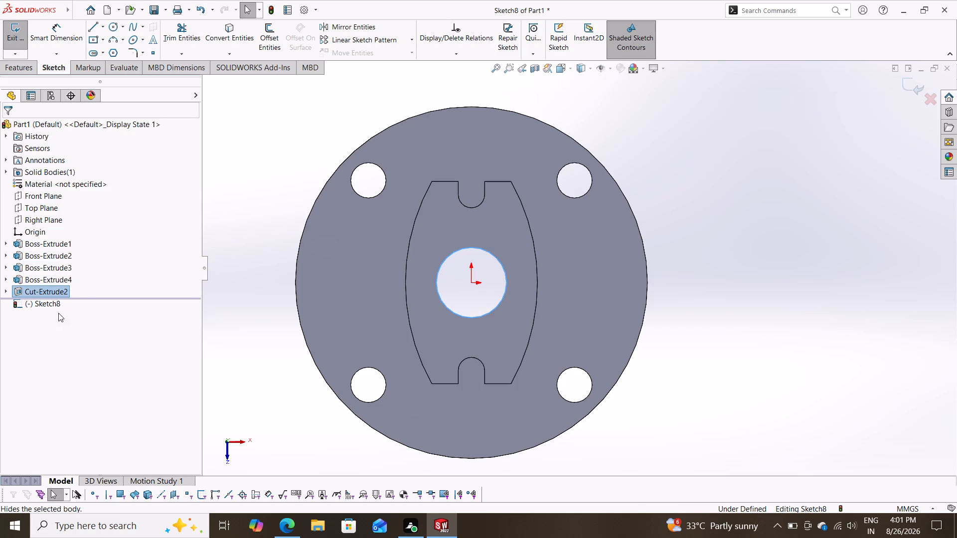
{"action": "left_click", "coordinate": [910, 87]}
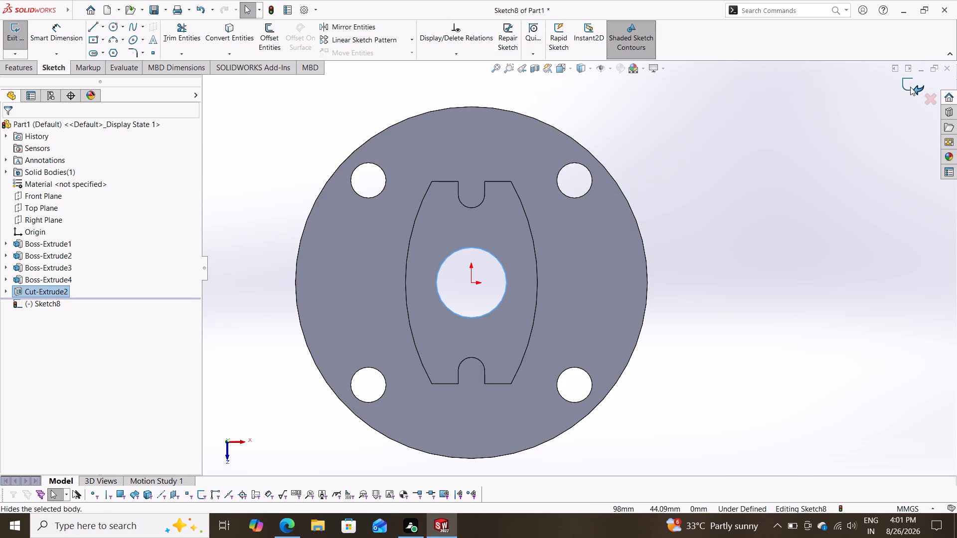
Edit the 16 mm central bore cut, replacing Through All with a Blind depth of 20 mm.
{"action": "left_click", "coordinate": [60, 289]}
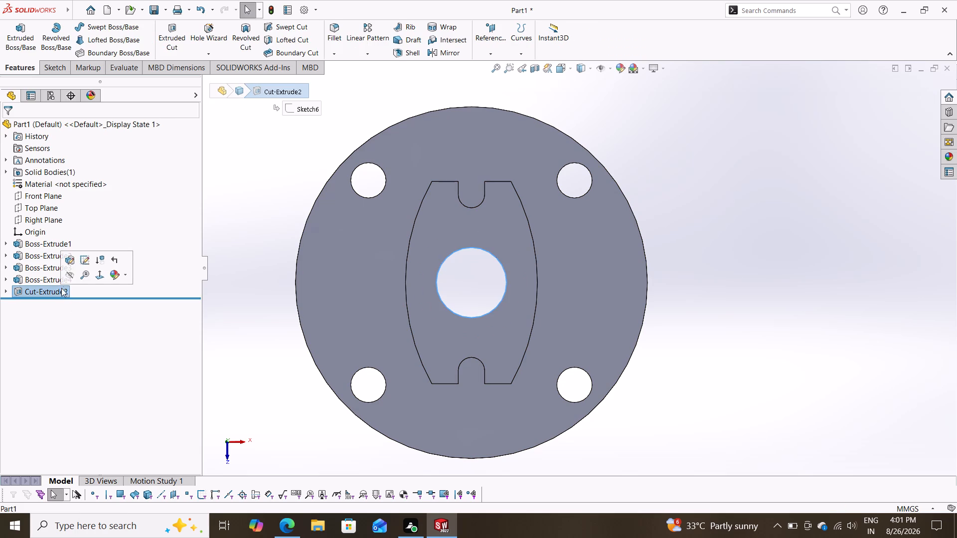
{"action": "left_click", "coordinate": [67, 257]}
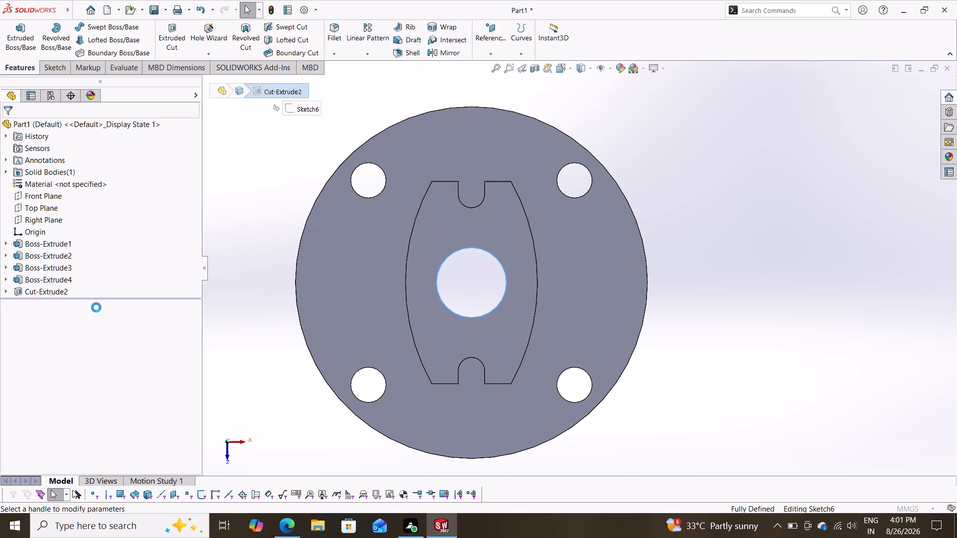
{"action": "left_click", "coordinate": [101, 198]}
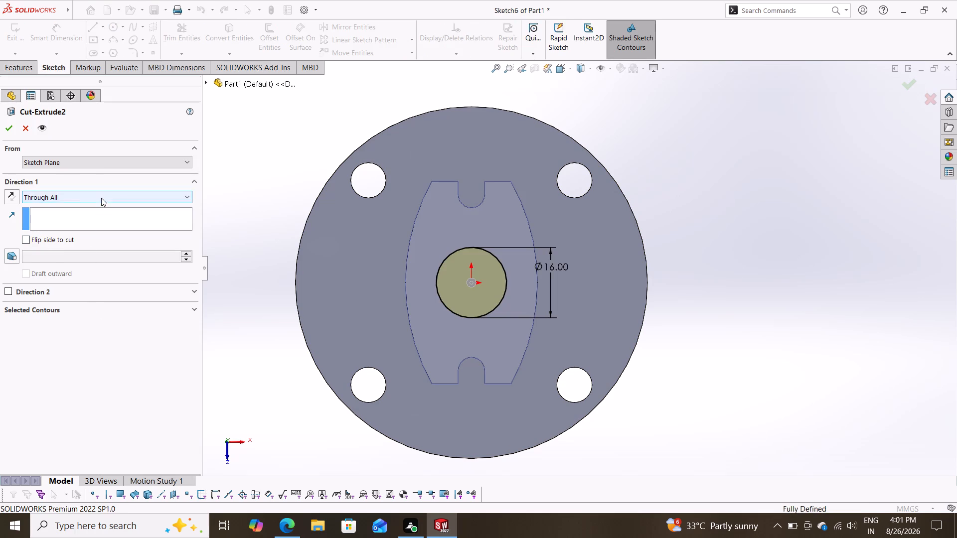
{"action": "left_click", "coordinate": [80, 207]}
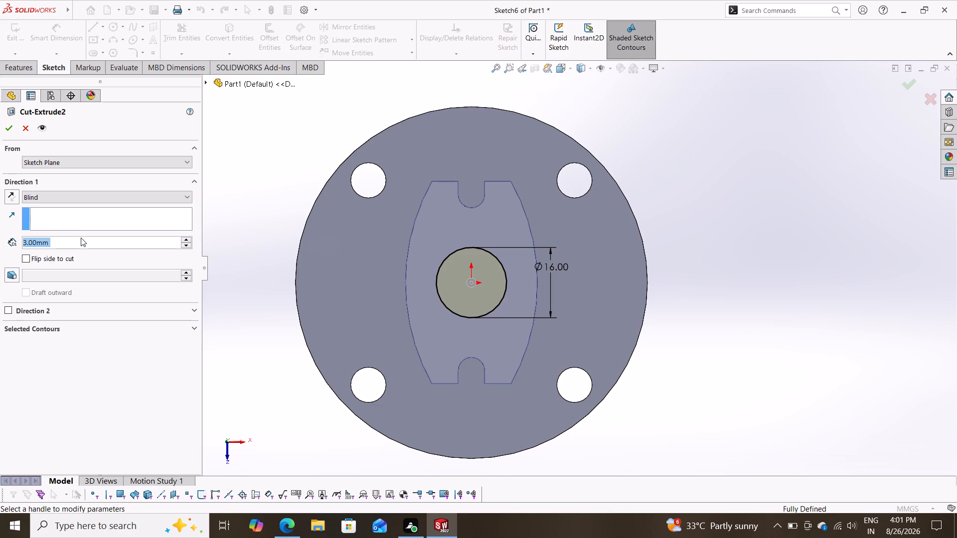
{"action": "type", "text": "20"}
{"action": "key", "text": "Return"}
{"action": "left_click", "coordinate": [2, 126]}
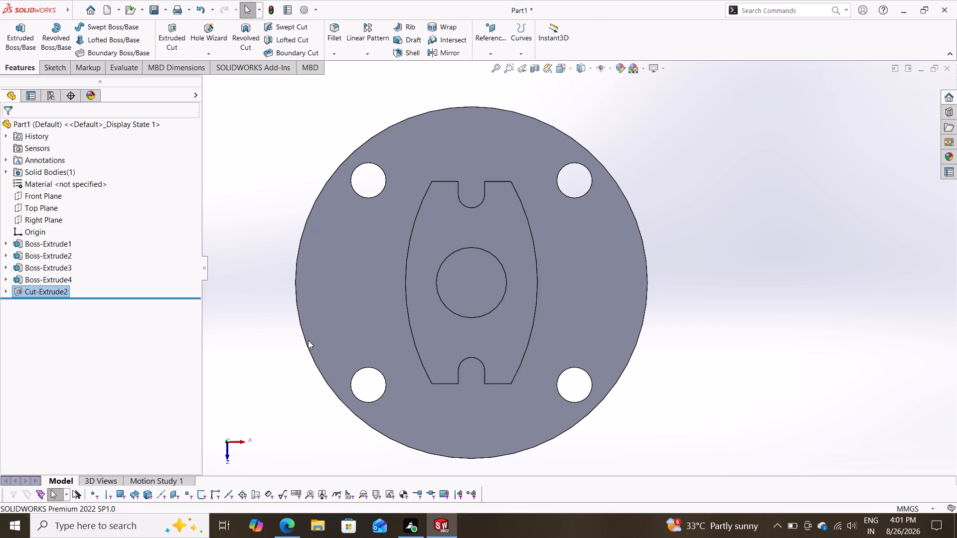
Examine the flange, the notched plate and the edited central bore from several angles.
{"action": "middle_click_drag", "start_coordinate": [699, 348], "coordinate": [680, 263]}
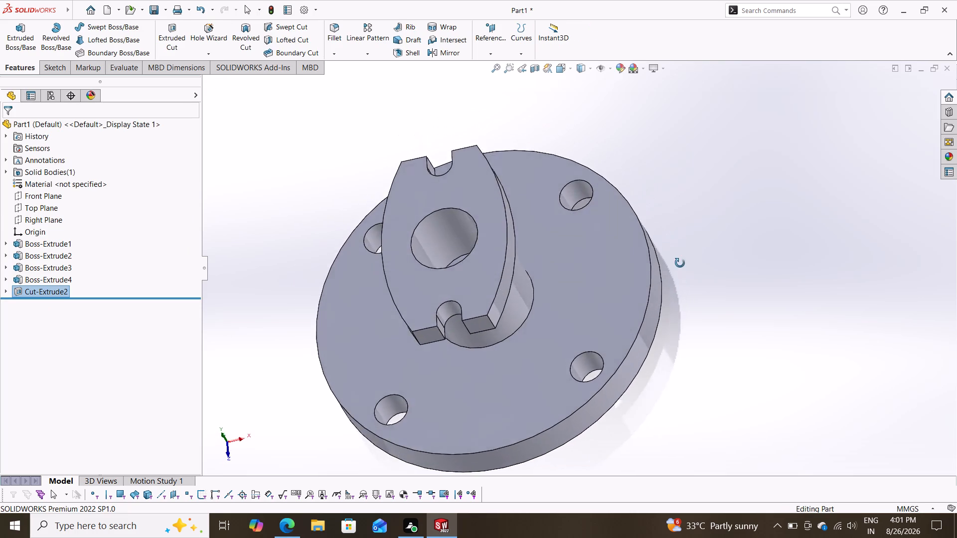
{"action": "middle_click_drag", "start_coordinate": [680, 263], "coordinate": [743, 298]}
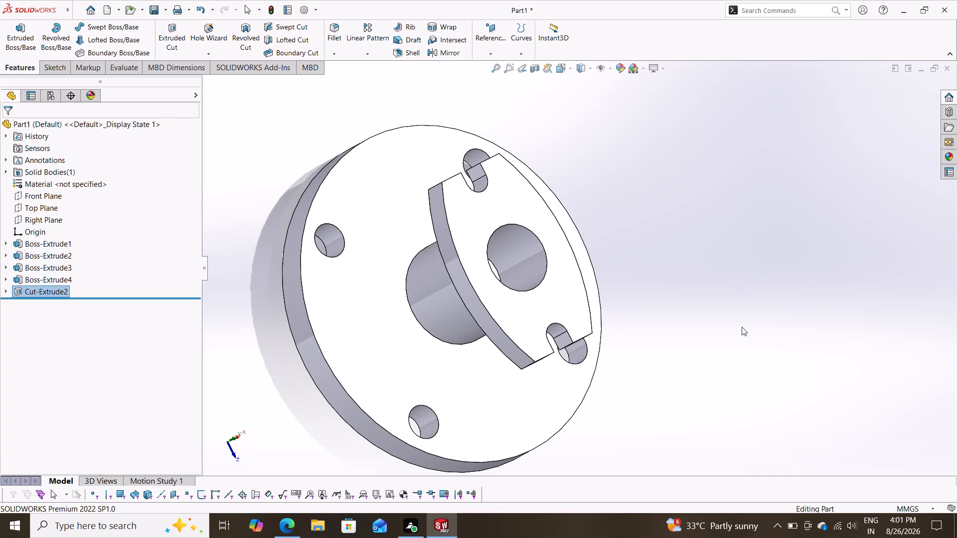
{"action": "middle_click_drag", "start_coordinate": [748, 339], "coordinate": [649, 310]}
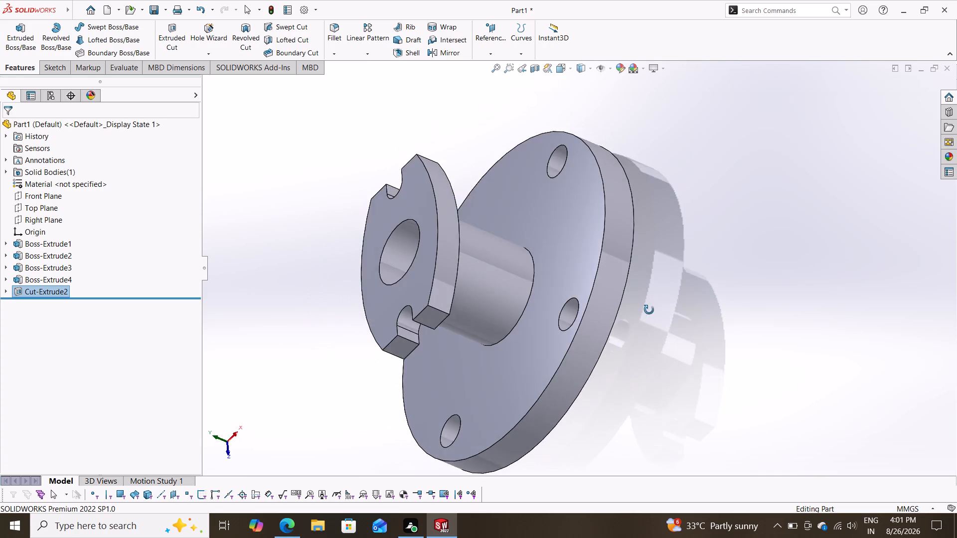
{"action": "middle_click_drag", "start_coordinate": [649, 310], "coordinate": [681, 313]}
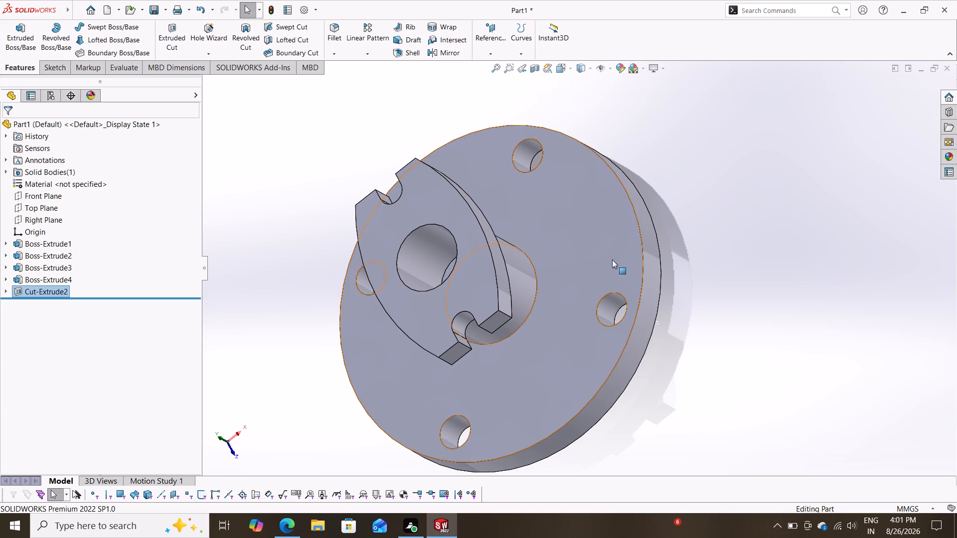
{"action": "middle_click_drag", "start_coordinate": [739, 301], "coordinate": [778, 295]}
{"action": "scroll", "coordinate": [778, 295], "scroll_direction": "down", "scroll_amount": 1}
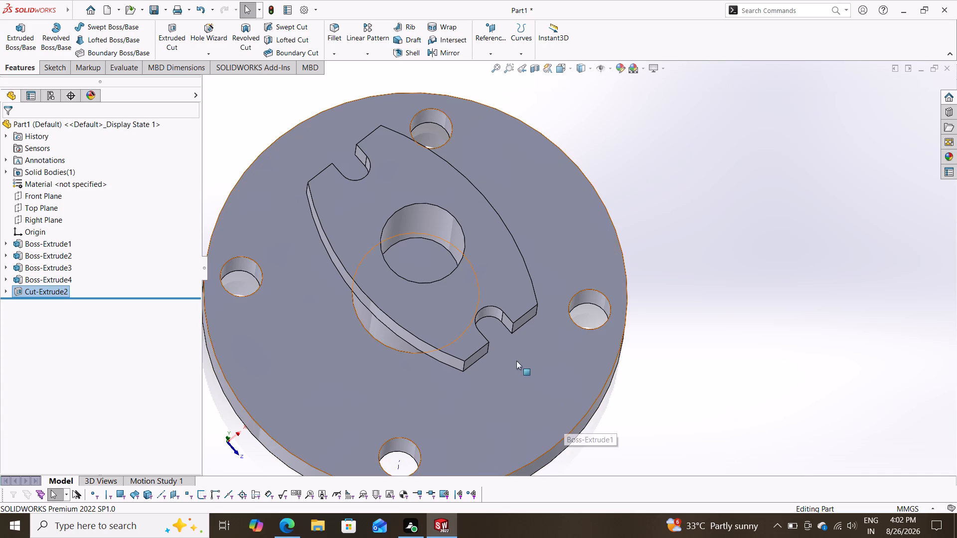
{"action": "scroll", "coordinate": [674, 316], "scroll_direction": "down", "scroll_amount": 2}
{"action": "scroll", "coordinate": [576, 333], "scroll_direction": "up", "scroll_amount": 3}
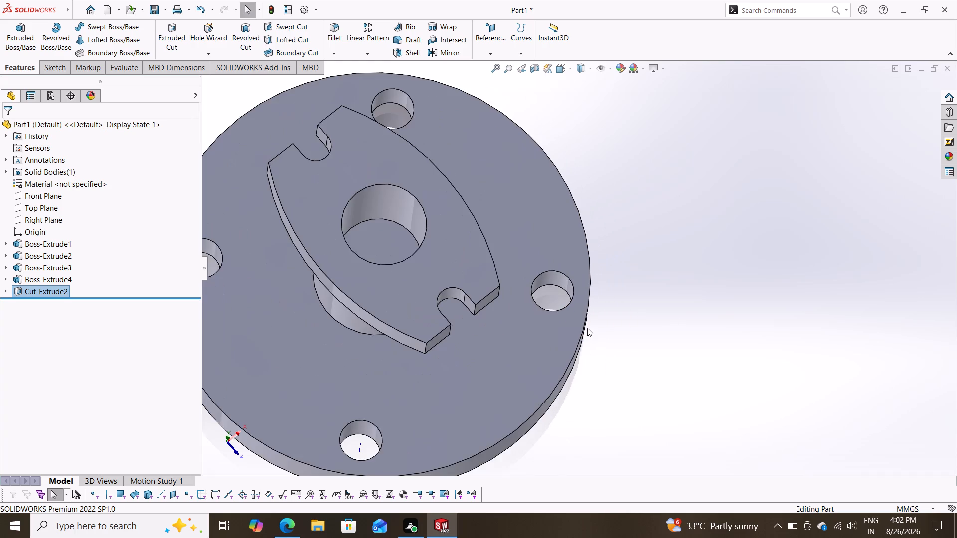
{"action": "middle_click_drag", "start_coordinate": [619, 338], "coordinate": [597, 250]}
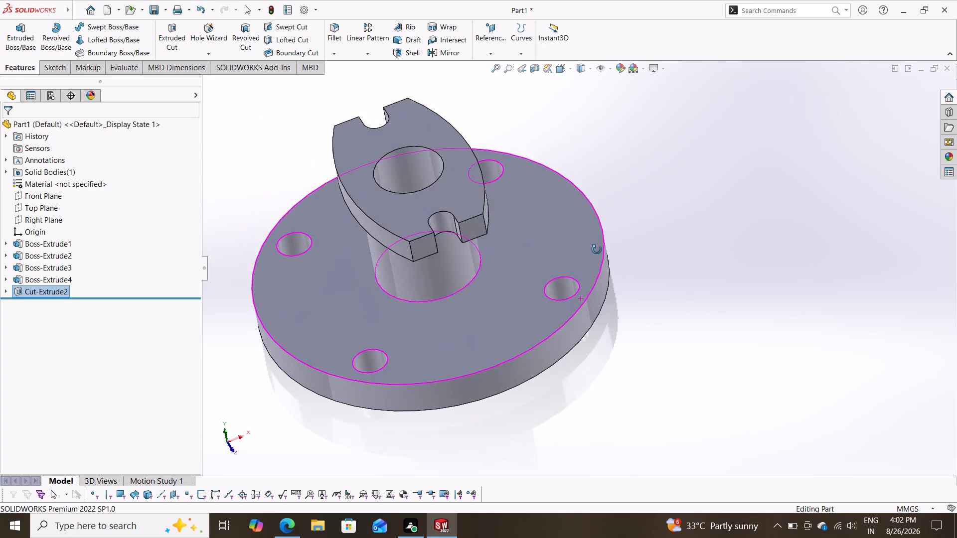
{"action": "middle_click_drag", "start_coordinate": [597, 250], "coordinate": [592, 215]}
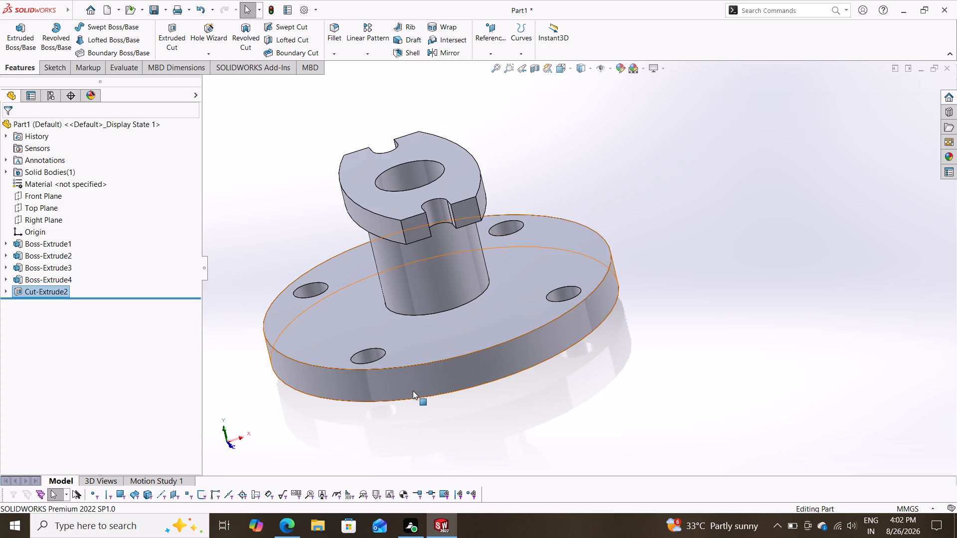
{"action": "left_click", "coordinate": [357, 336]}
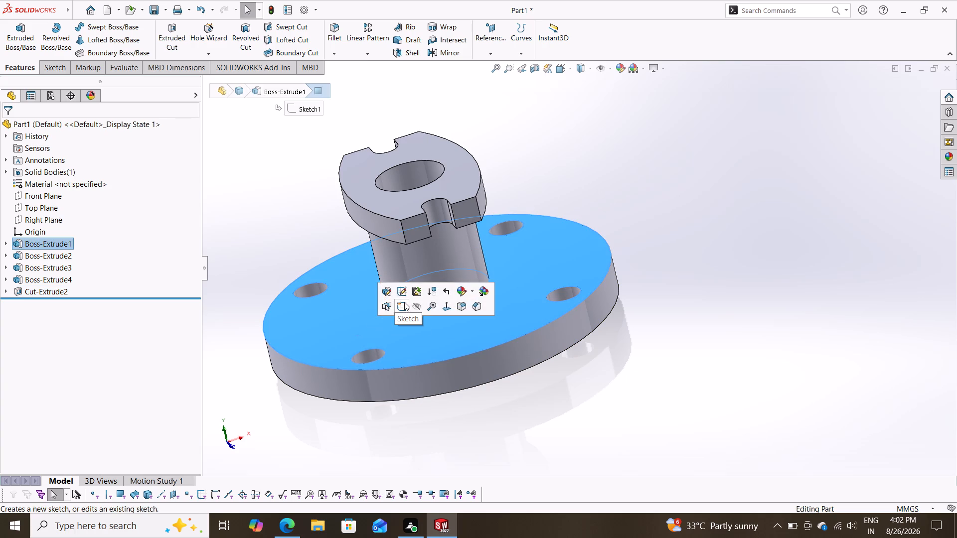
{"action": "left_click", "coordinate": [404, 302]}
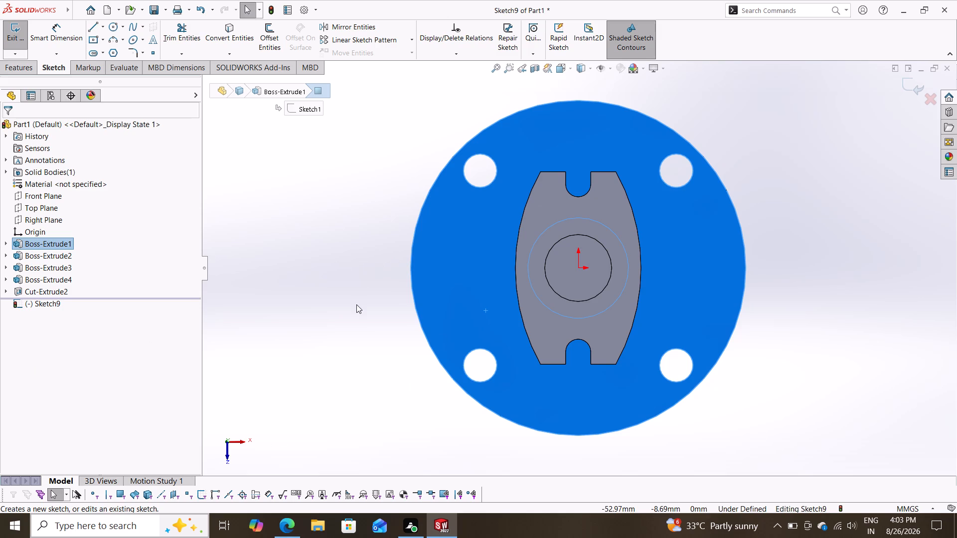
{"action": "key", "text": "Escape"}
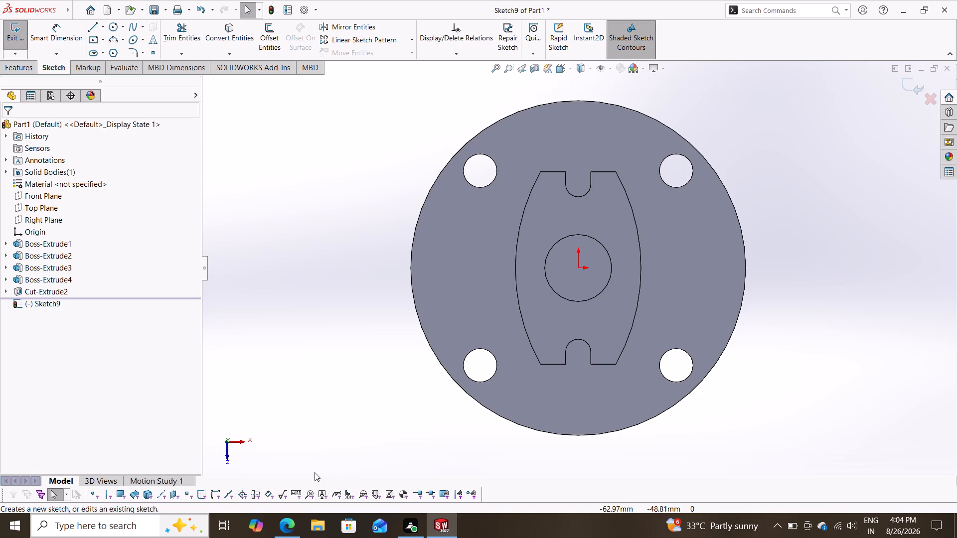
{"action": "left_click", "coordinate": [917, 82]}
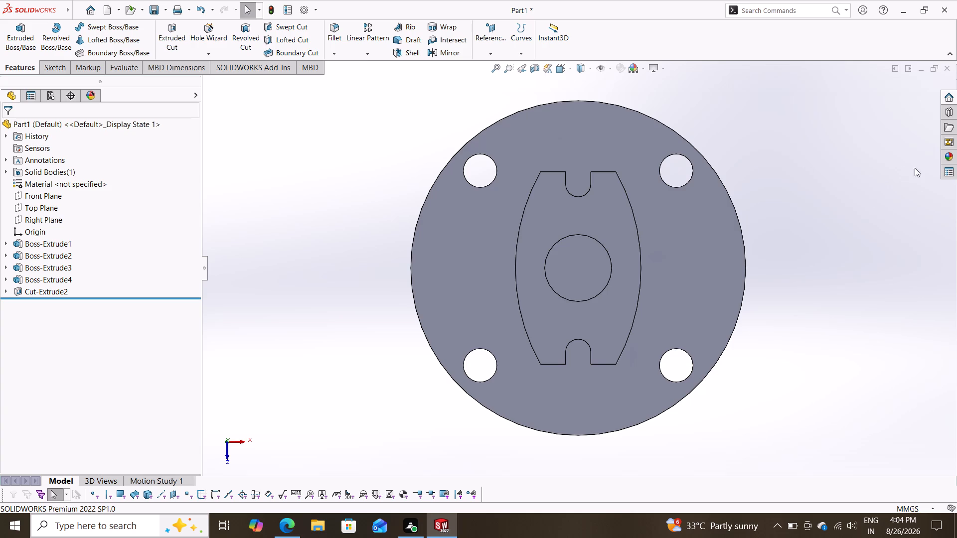
Start a sketch on the 34 mm raised face and draw a circle about 15 mm in diameter centred on the origin.
{"action": "middle_click_drag", "start_coordinate": [791, 281], "coordinate": [655, 185]}
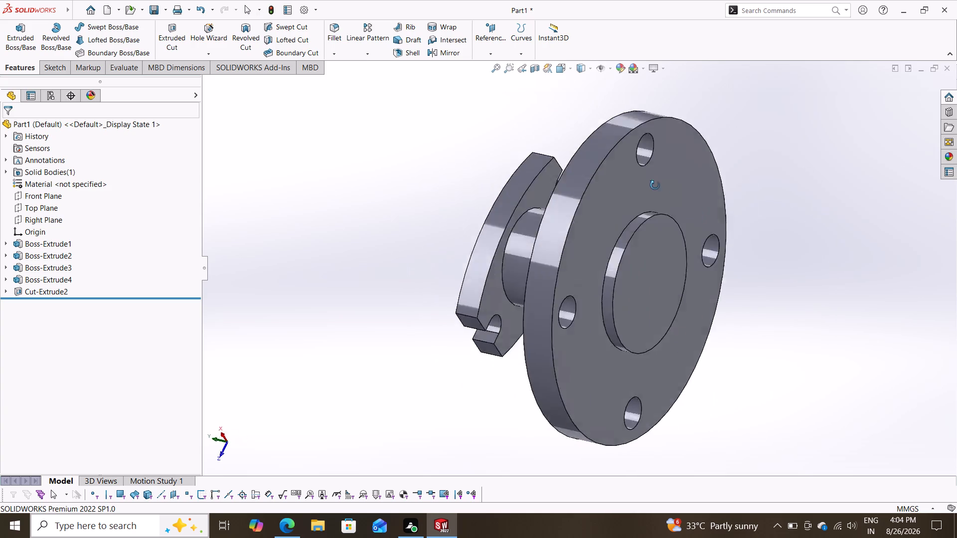
{"action": "middle_click_drag", "start_coordinate": [655, 185], "coordinate": [638, 182]}
{"action": "left_click", "coordinate": [645, 265]}
{"action": "left_click", "coordinate": [689, 235]}
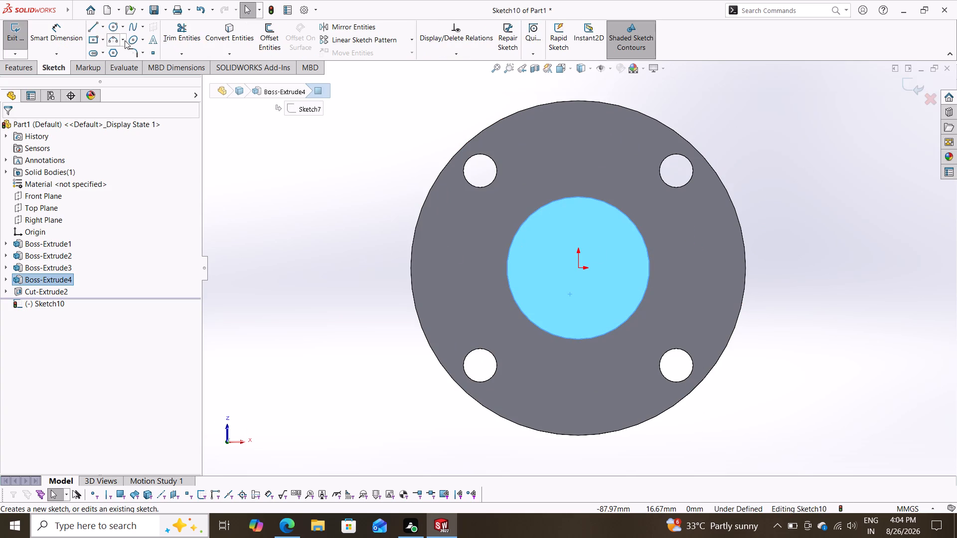
{"action": "left_click", "coordinate": [113, 28]}
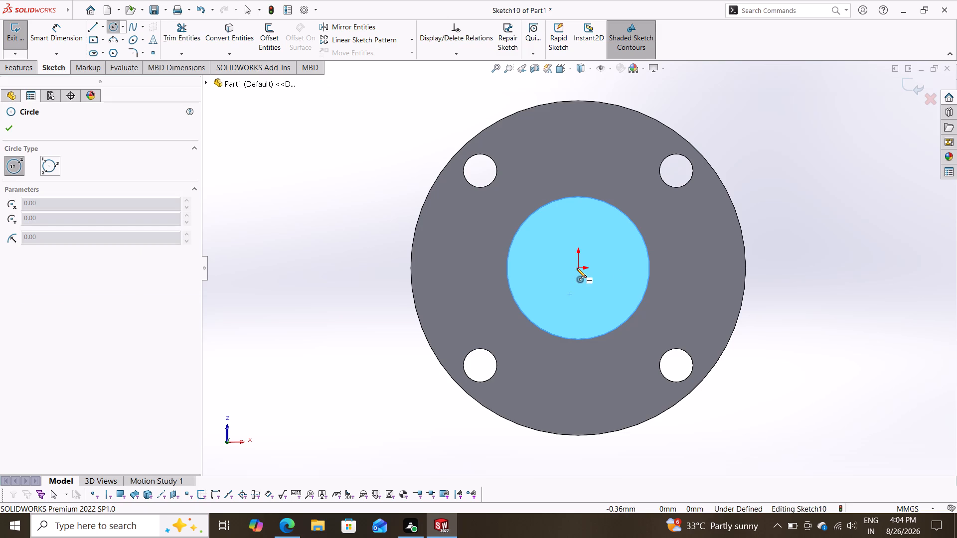
{"action": "left_click", "coordinate": [579, 268]}
{"action": "left_click", "coordinate": [554, 287]}
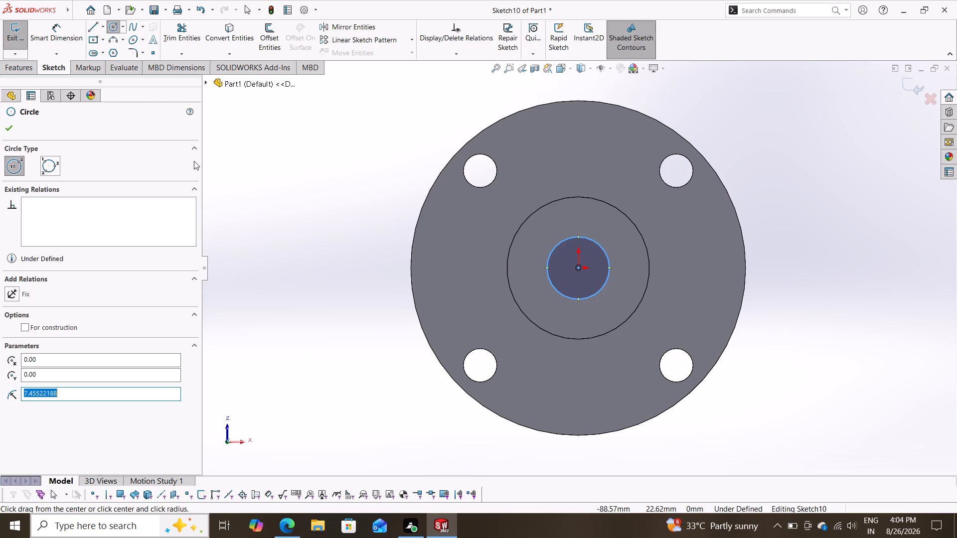
Dimension the new circle on the raised face to a diameter of 12 mm.
{"action": "left_click", "coordinate": [69, 28]}
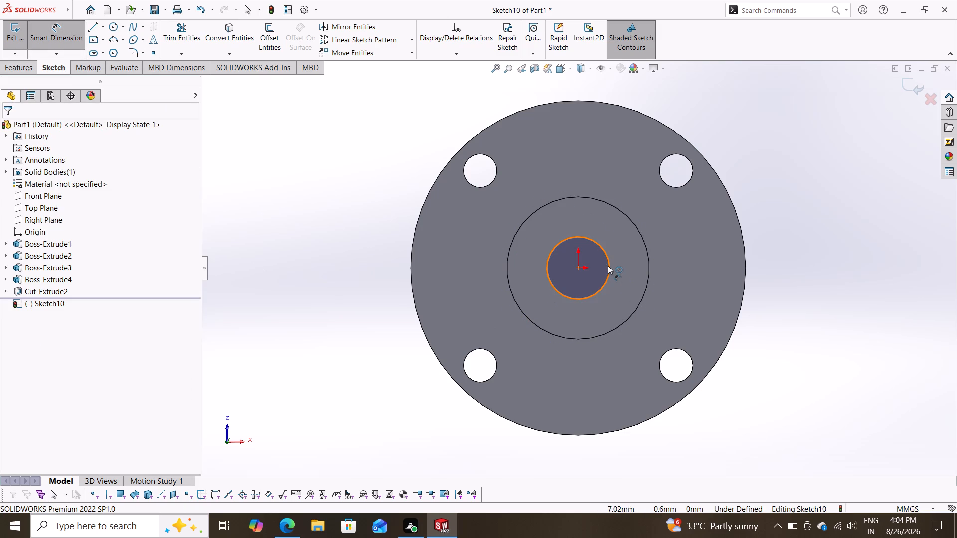
{"action": "left_click", "coordinate": [608, 266]}
{"action": "left_click", "coordinate": [699, 263]}
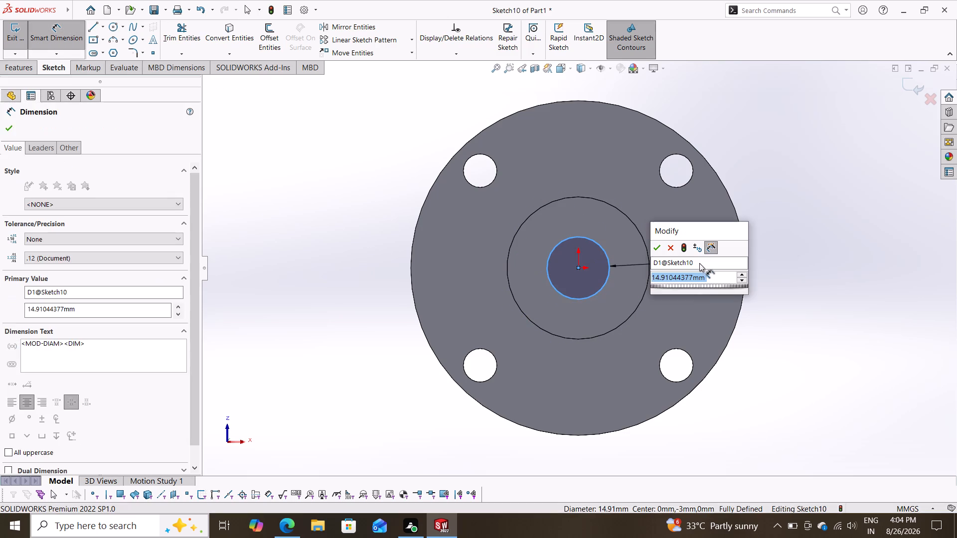
{"action": "type", "text": "12"}
{"action": "key", "text": "Return"}
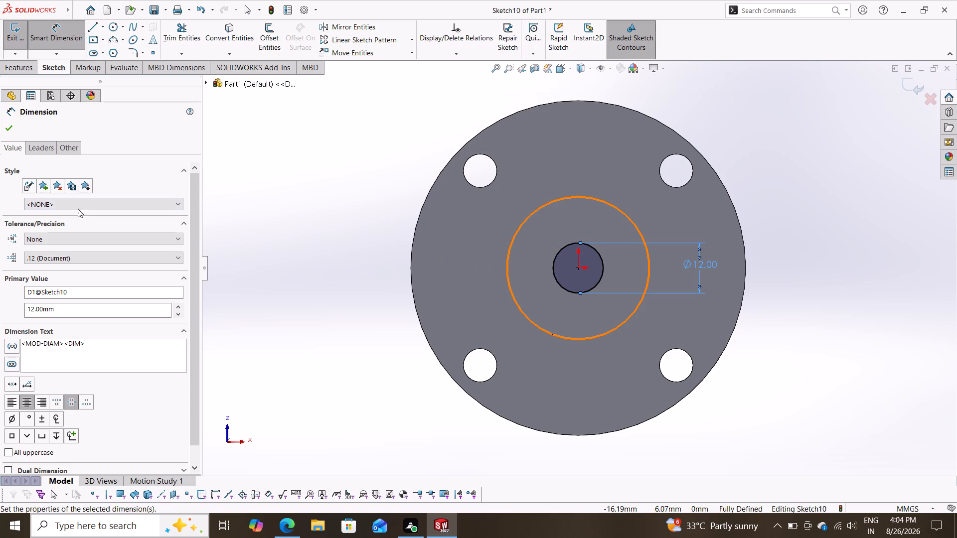
{"action": "left_click", "coordinate": [10, 126]}
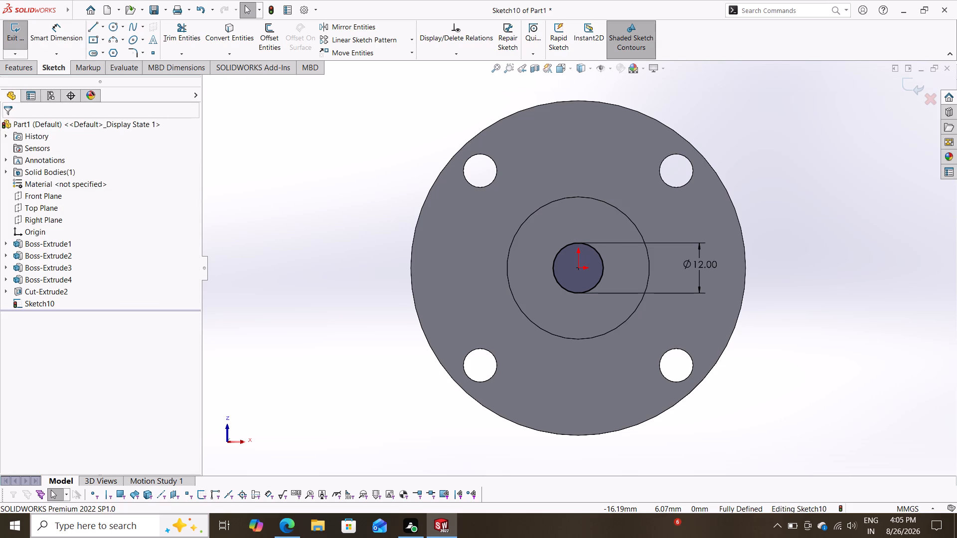
Cut the 12 mm circle into the raised face with Extruded Cut at a Blind depth of 20 mm.
{"action": "left_click", "coordinate": [27, 64]}
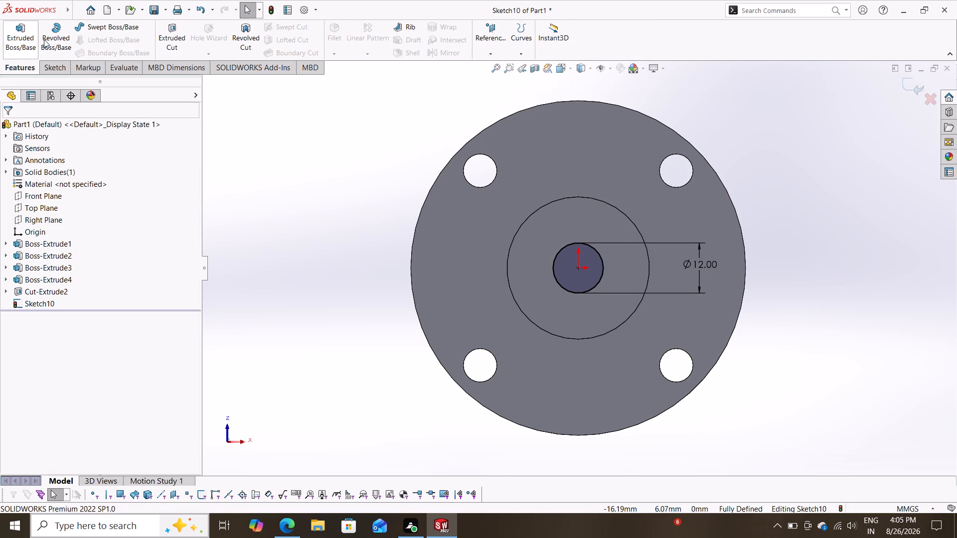
{"action": "left_click", "coordinate": [172, 30]}
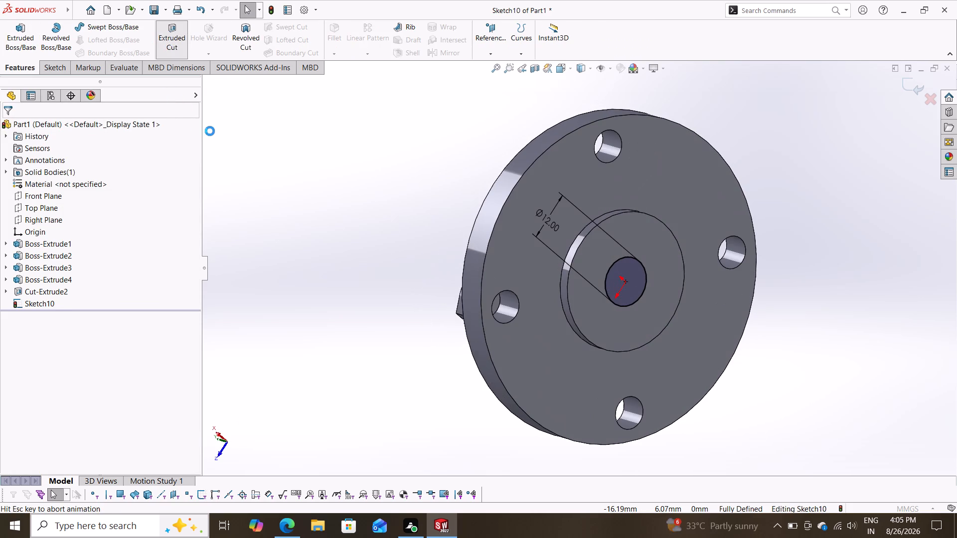
{"action": "left_click", "coordinate": [93, 199]}
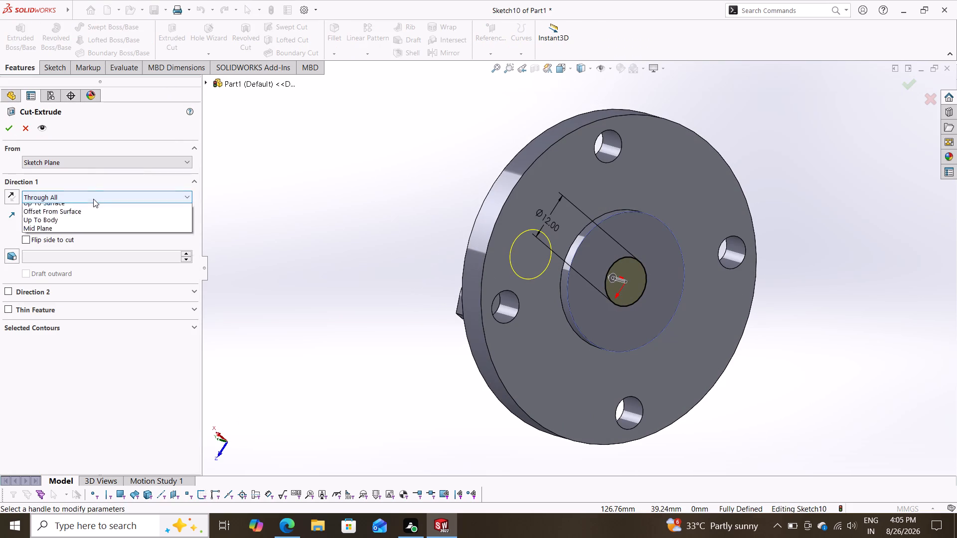
{"action": "left_click", "coordinate": [86, 207]}
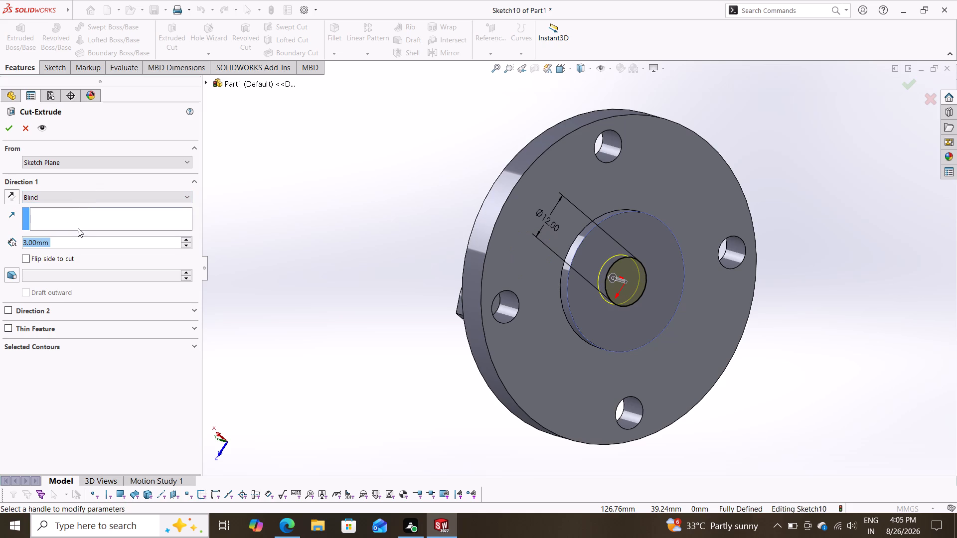
{"action": "type", "text": "20"}
{"action": "key", "text": "Return"}
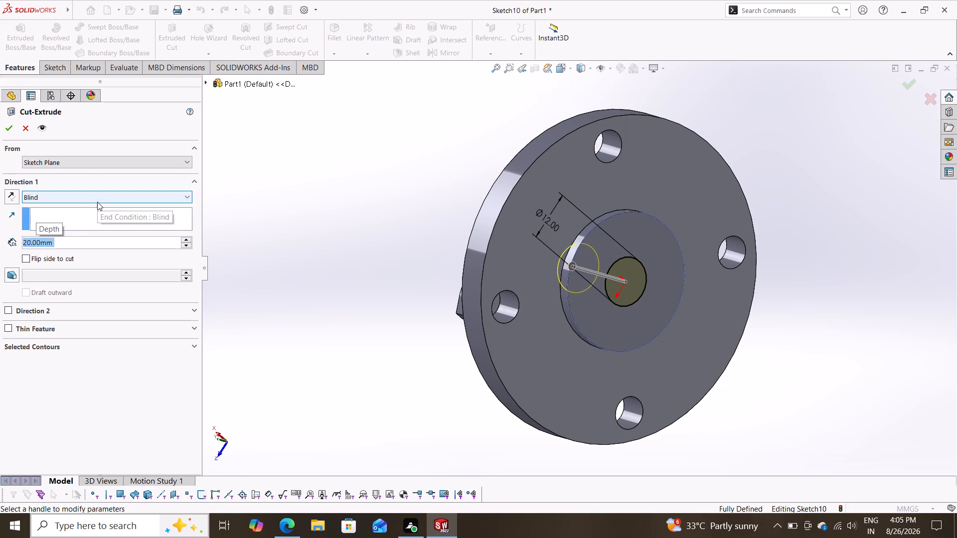
{"action": "left_click", "coordinate": [6, 130]}
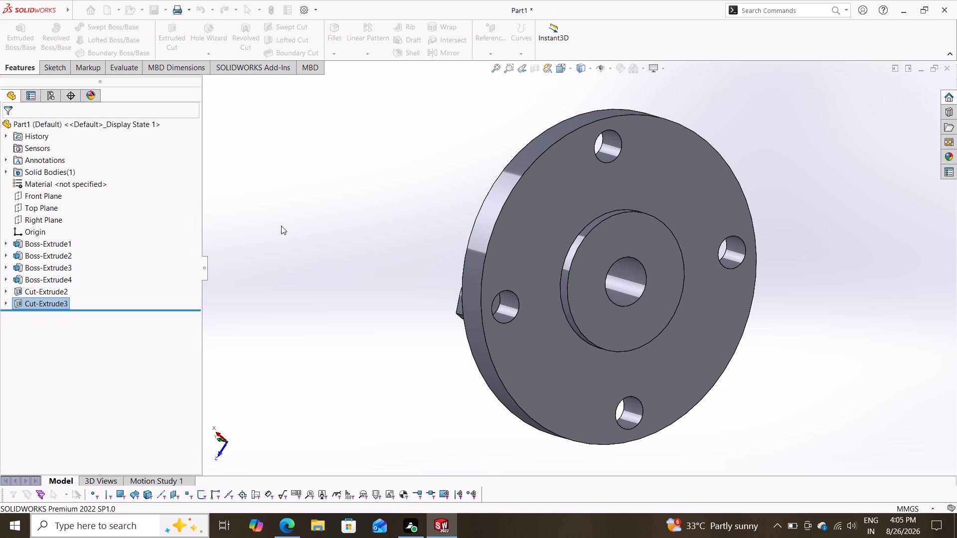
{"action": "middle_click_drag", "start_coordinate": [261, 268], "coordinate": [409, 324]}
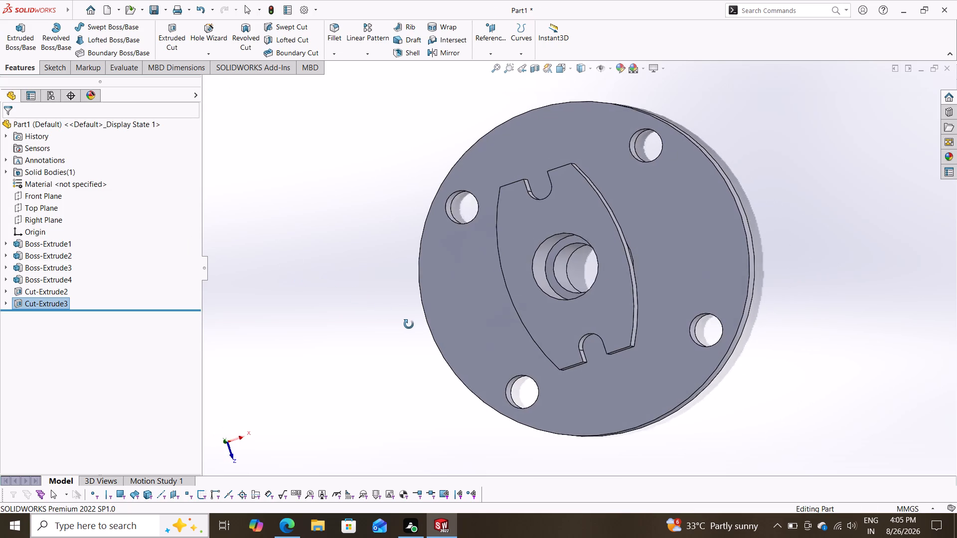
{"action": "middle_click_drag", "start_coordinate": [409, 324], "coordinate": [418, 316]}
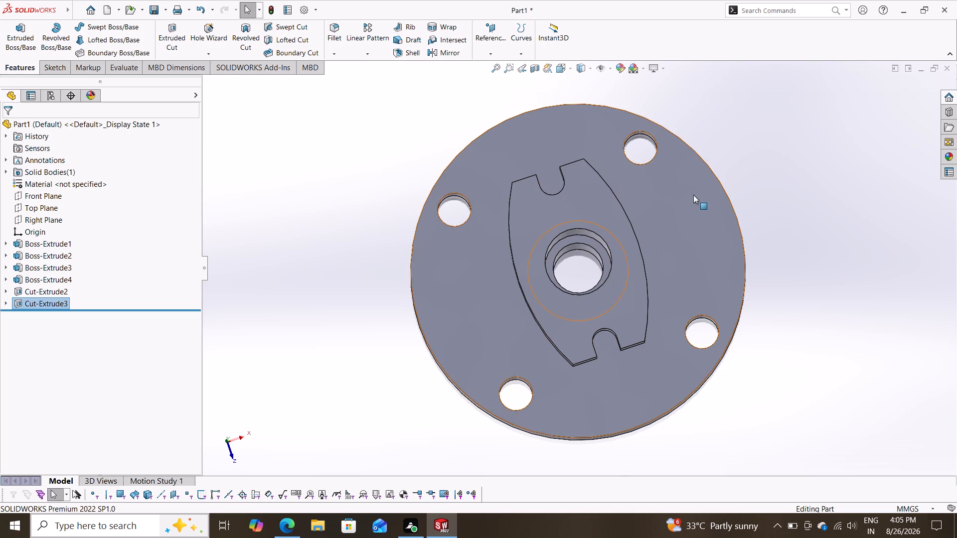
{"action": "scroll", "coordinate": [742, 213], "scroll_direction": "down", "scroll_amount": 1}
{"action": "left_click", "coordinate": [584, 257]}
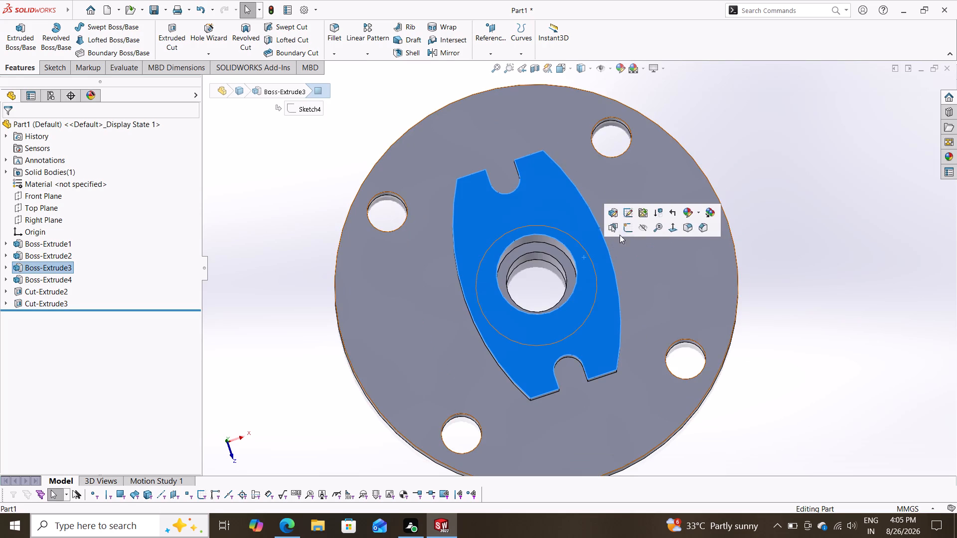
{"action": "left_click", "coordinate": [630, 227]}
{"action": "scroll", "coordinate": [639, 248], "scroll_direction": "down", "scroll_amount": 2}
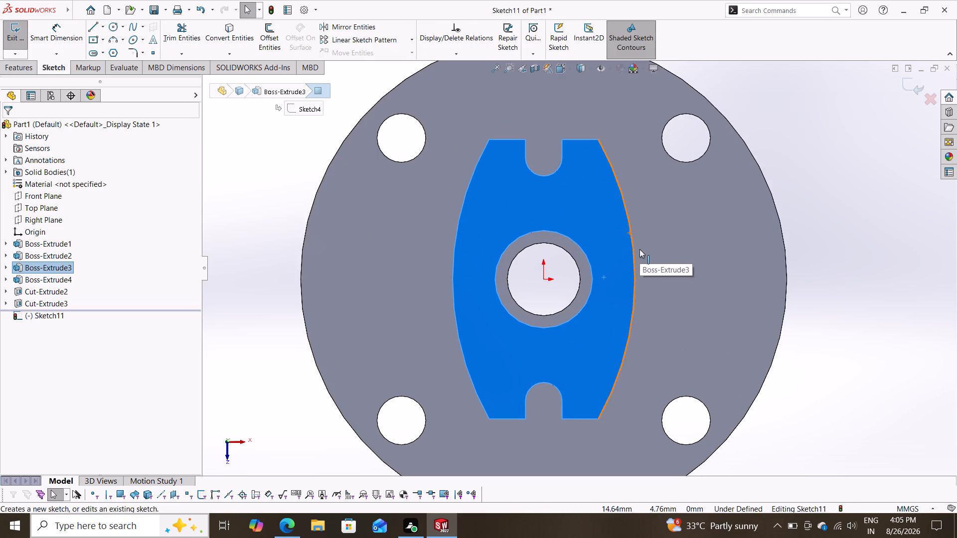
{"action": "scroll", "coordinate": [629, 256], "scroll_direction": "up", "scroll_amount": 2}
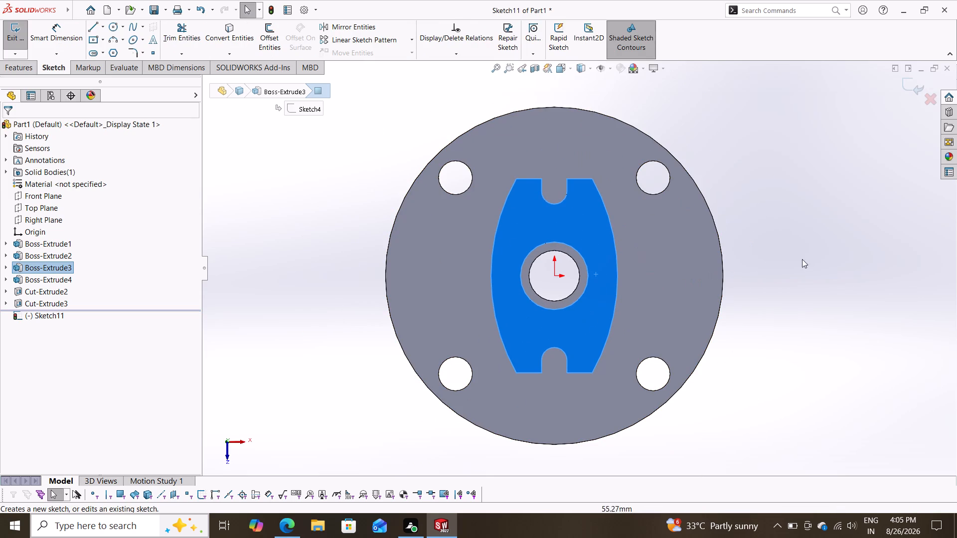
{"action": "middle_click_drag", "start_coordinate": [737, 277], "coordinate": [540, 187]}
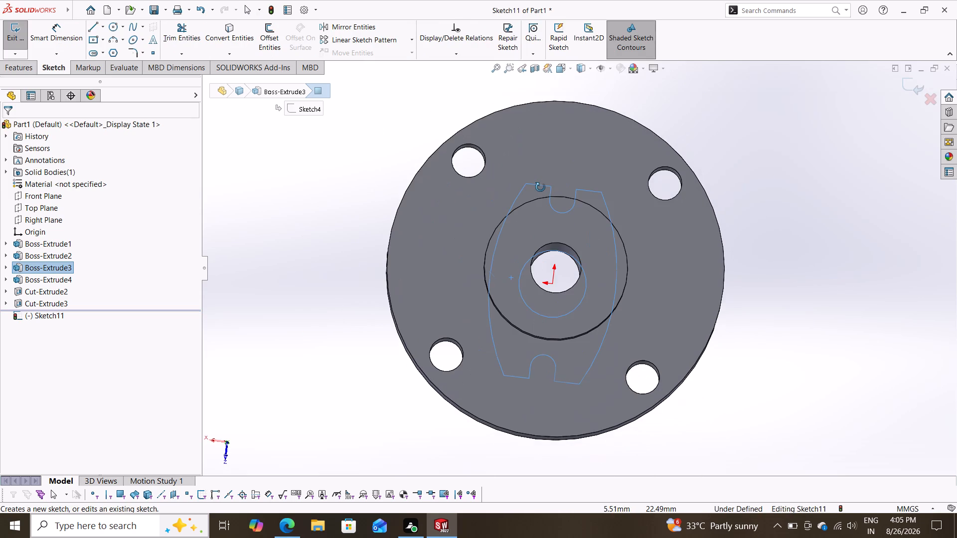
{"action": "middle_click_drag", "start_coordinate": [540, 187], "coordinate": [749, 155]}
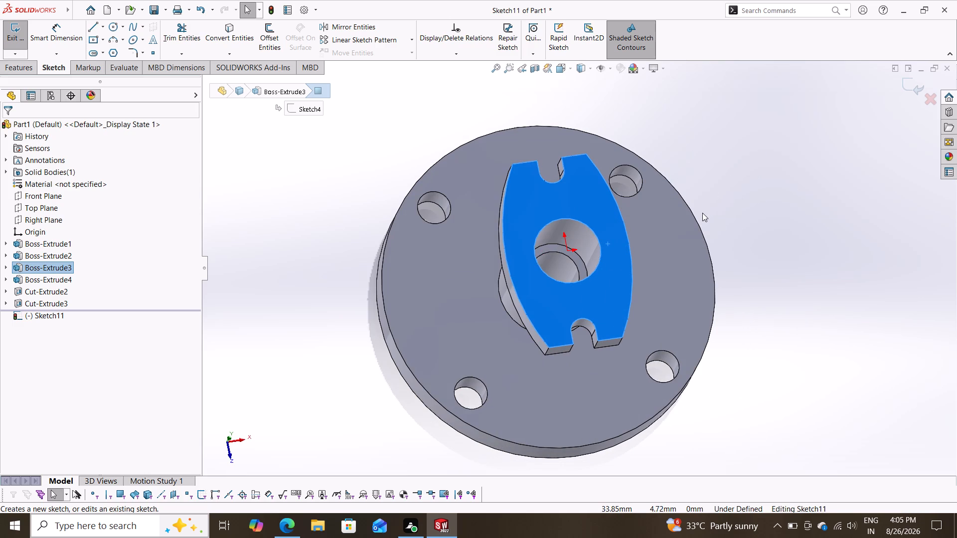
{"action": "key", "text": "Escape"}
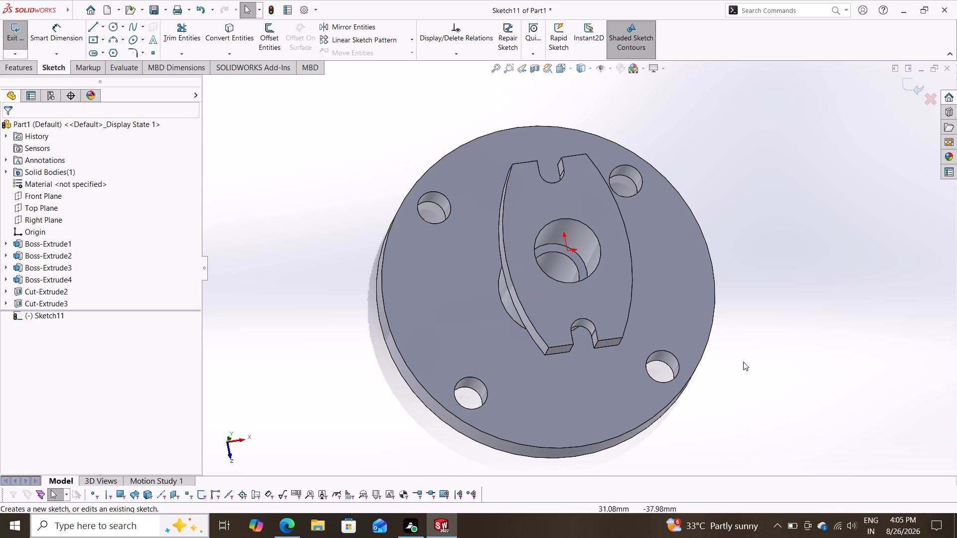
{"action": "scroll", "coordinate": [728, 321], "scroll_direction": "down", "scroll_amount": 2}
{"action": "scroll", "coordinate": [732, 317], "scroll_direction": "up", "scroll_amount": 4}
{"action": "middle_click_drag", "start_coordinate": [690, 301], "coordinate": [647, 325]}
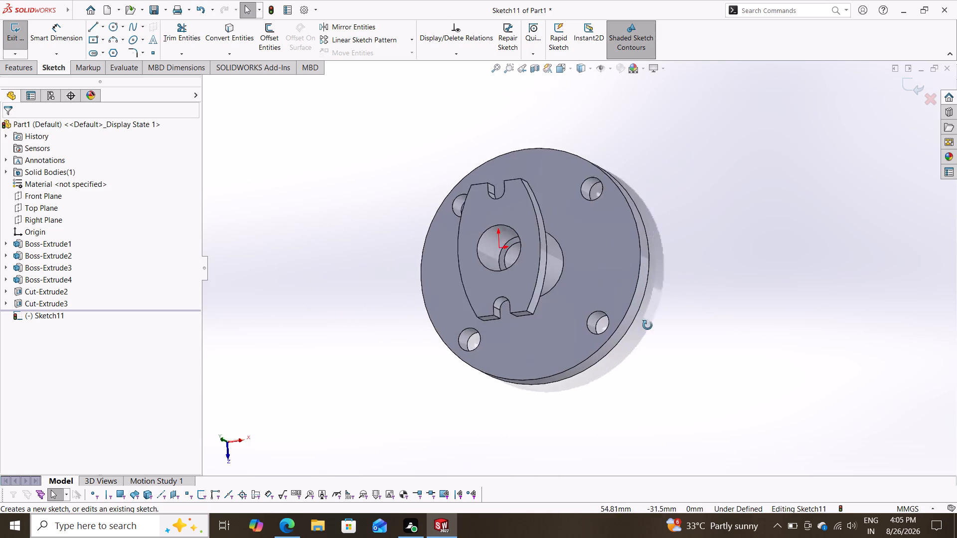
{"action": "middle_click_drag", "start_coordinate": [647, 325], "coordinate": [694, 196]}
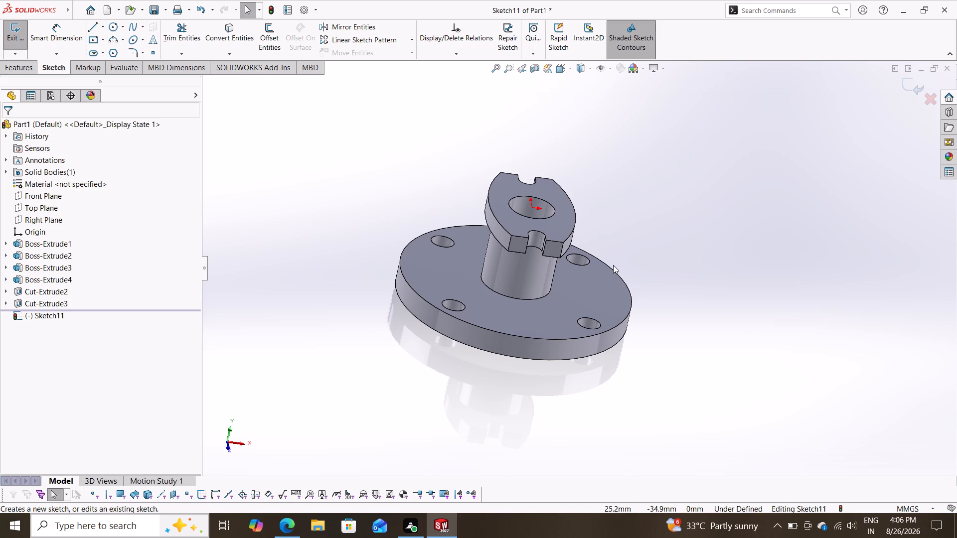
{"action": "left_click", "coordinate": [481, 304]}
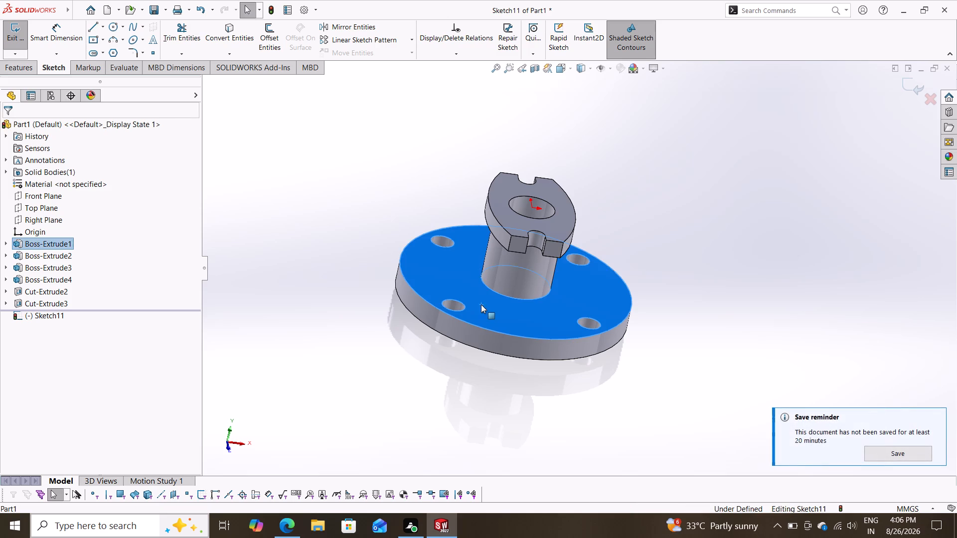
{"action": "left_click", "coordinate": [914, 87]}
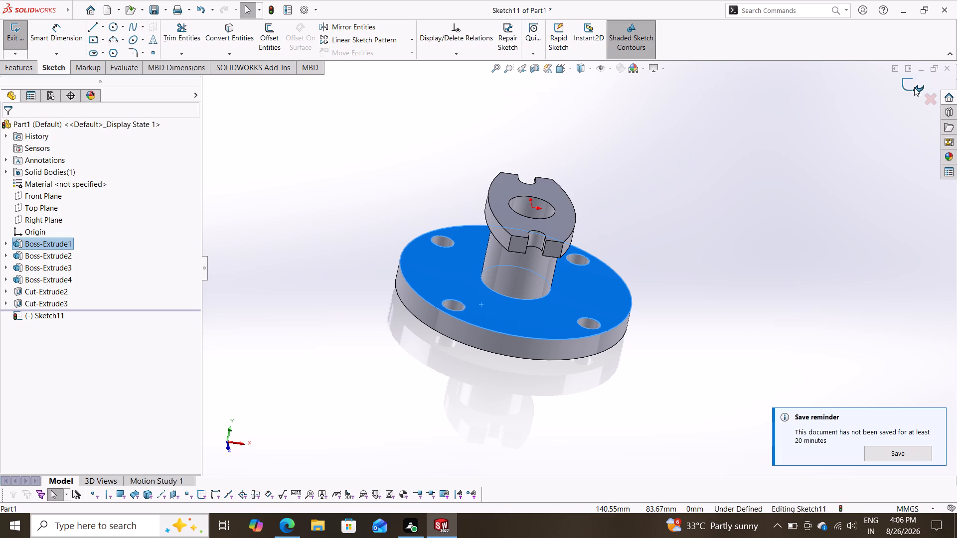
Start a sketch on the disc's boss-side face and draw a horizontal centerline about 54.5 mm long passing through the origin.
{"action": "left_click", "coordinate": [472, 309]}
{"action": "left_click", "coordinate": [520, 278]}
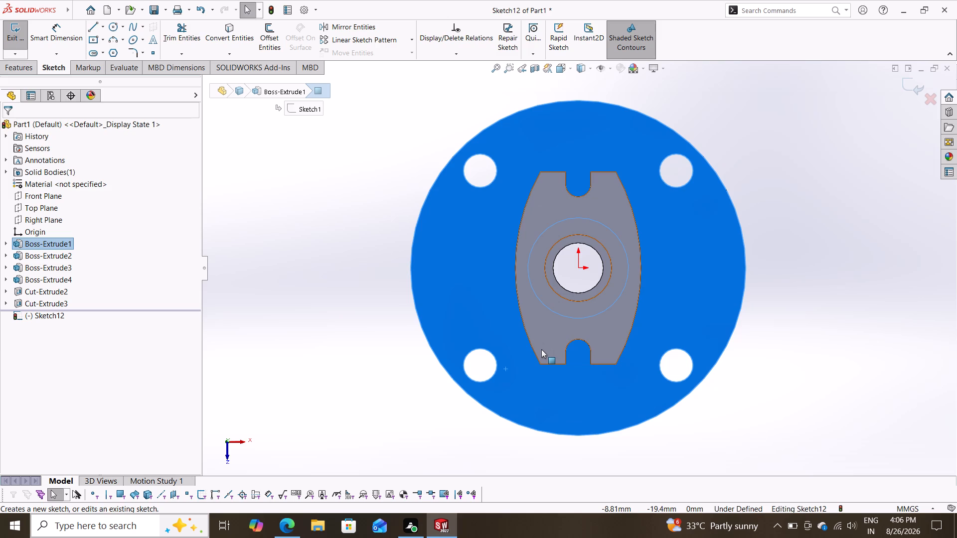
{"action": "left_click", "coordinate": [101, 21]}
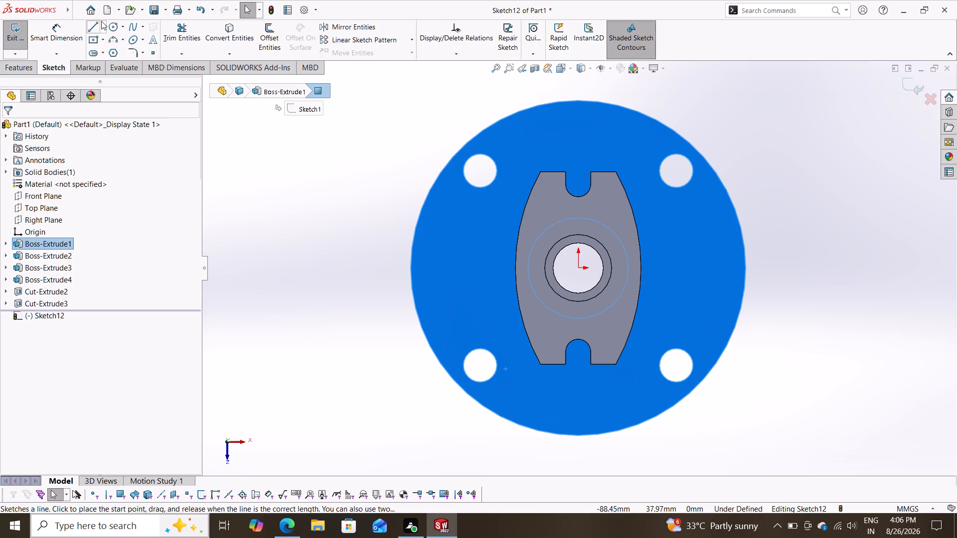
{"action": "left_click", "coordinate": [102, 53]}
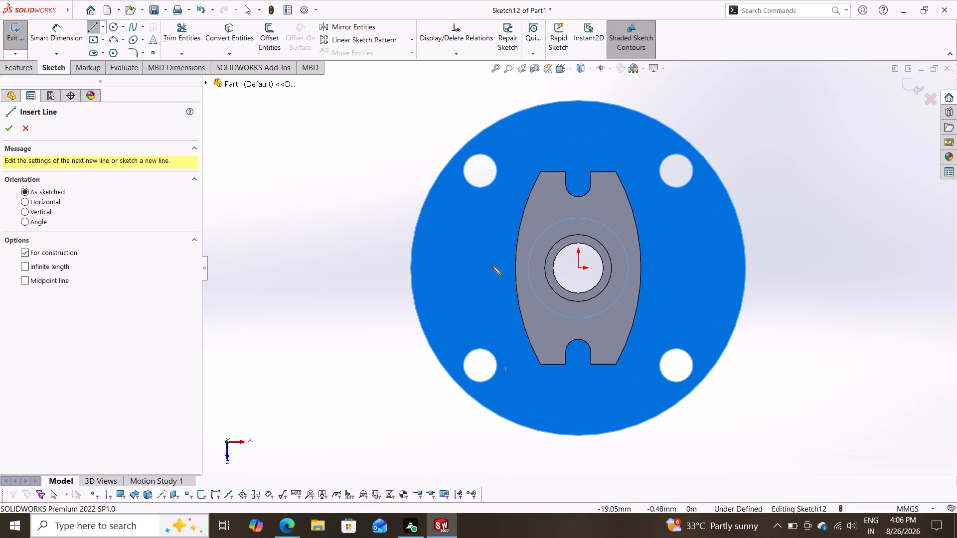
{"action": "left_click", "coordinate": [474, 269]}
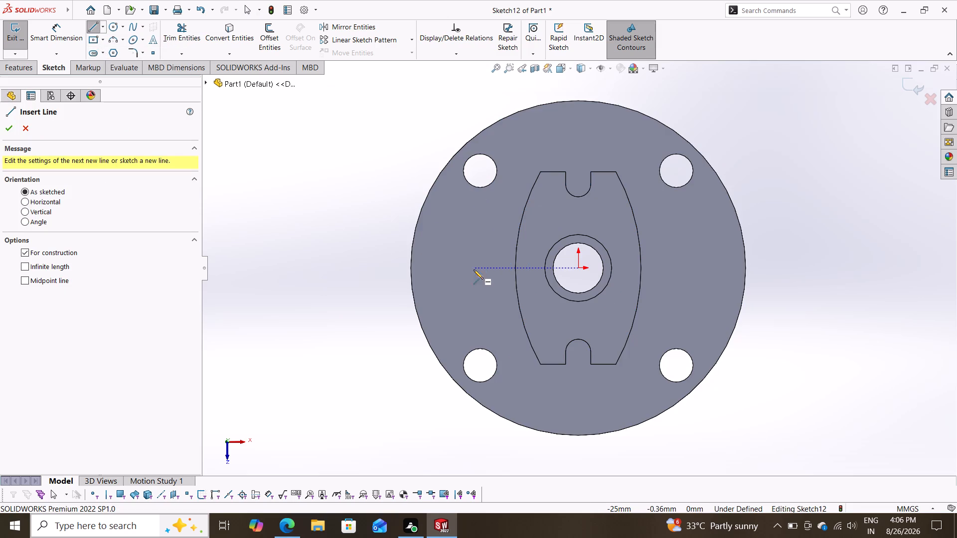
{"action": "left_click", "coordinate": [702, 269]}
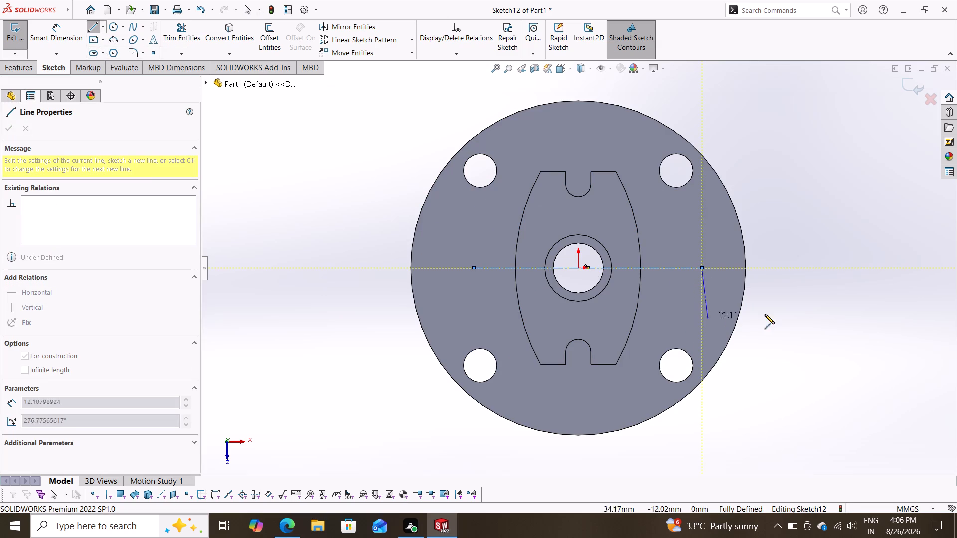
{"action": "double_click", "coordinate": [817, 300]}
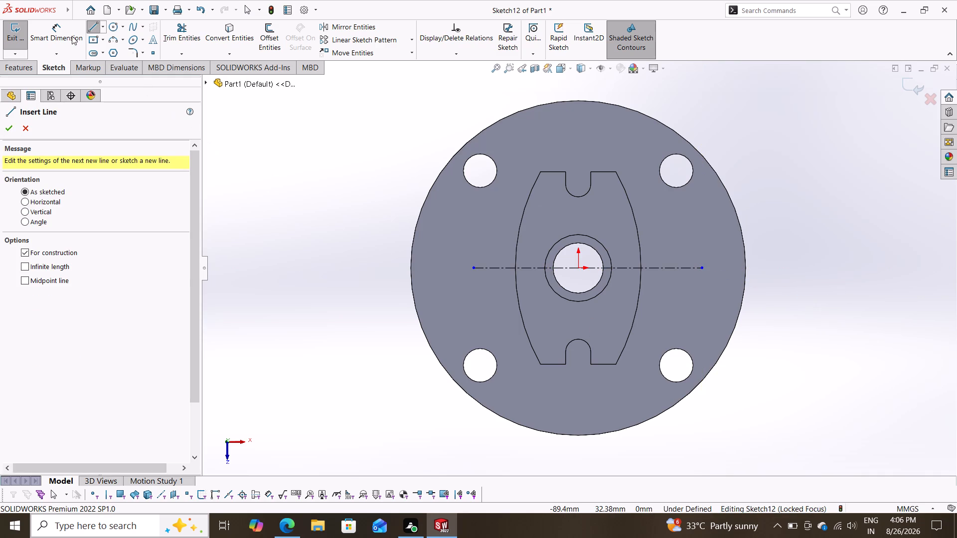
Dimension the horizontal centerline's overall length between its endpoints to 60 mm.
{"action": "left_click", "coordinate": [71, 35]}
{"action": "left_click", "coordinate": [472, 267]}
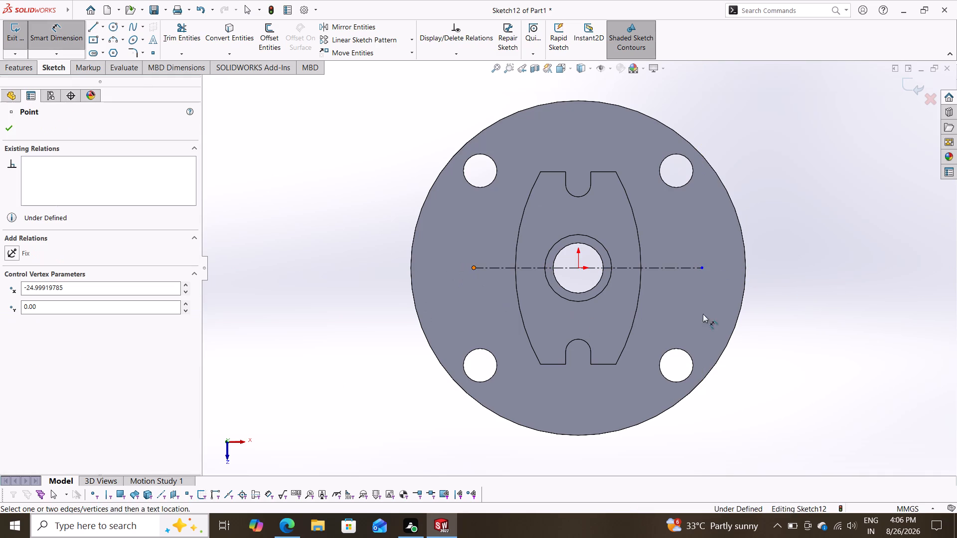
{"action": "left_click", "coordinate": [702, 269]}
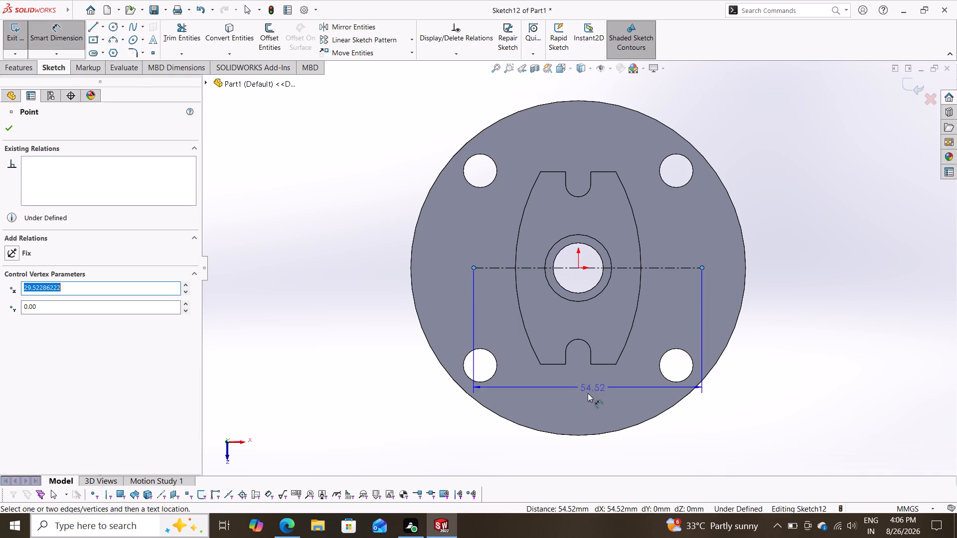
{"action": "left_click", "coordinate": [587, 394]}
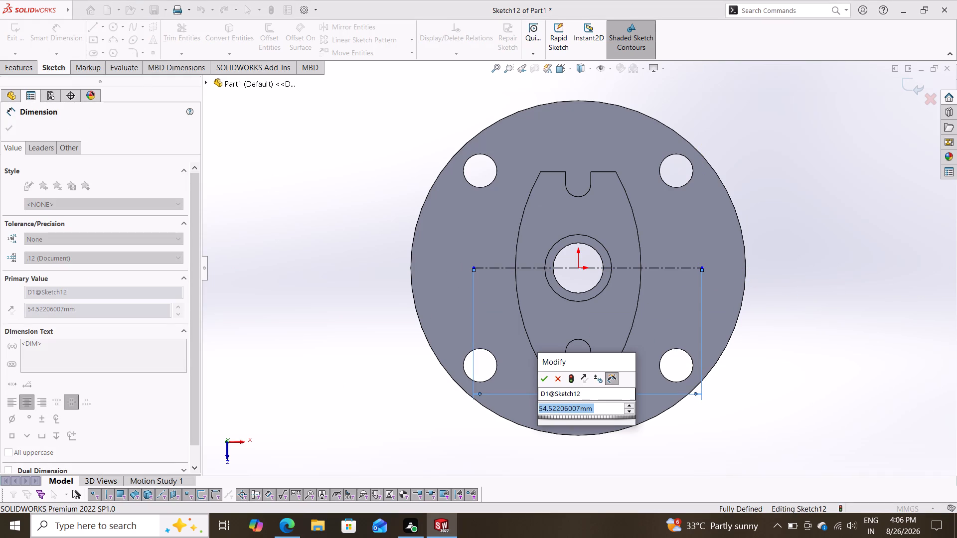
{"action": "type", "text": "60"}
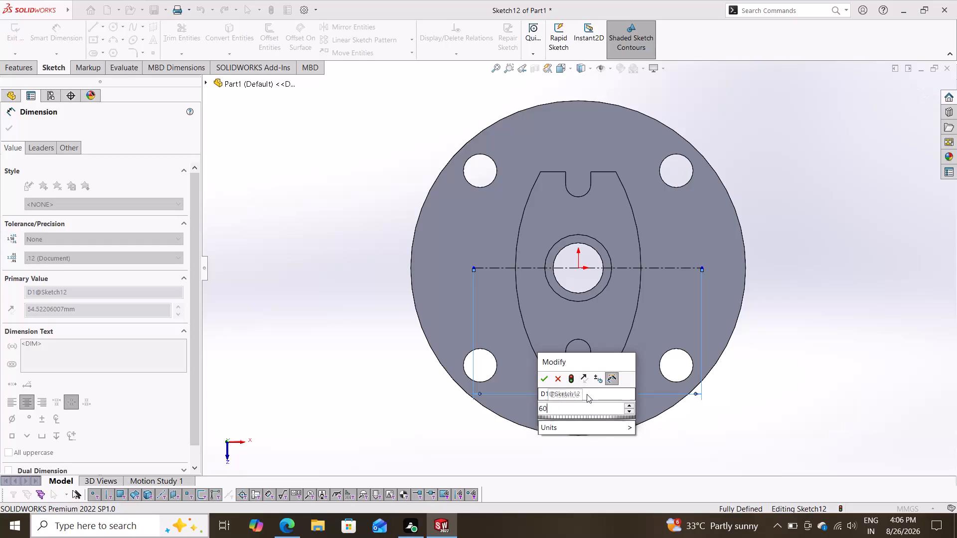
{"action": "key", "text": "Return"}
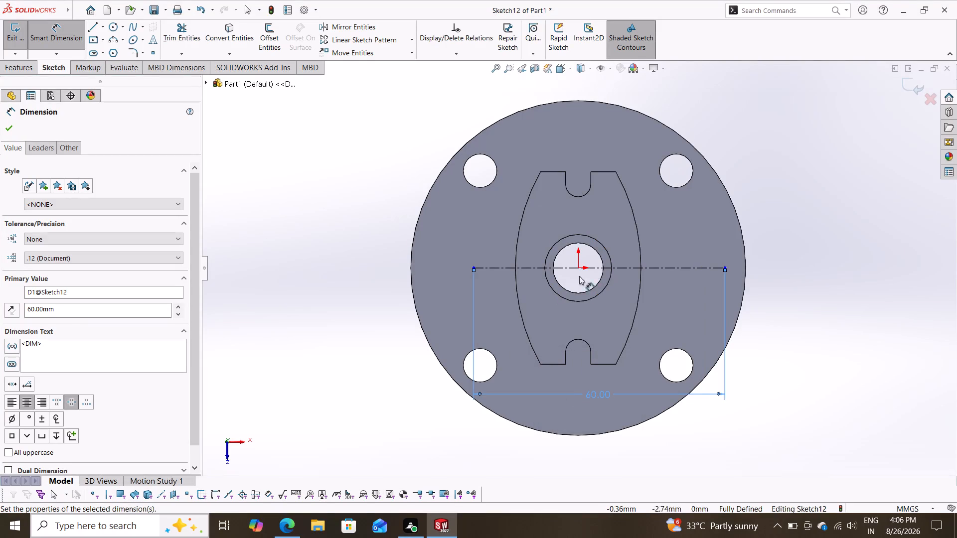
Dimension the distance from the origin to the centerline's negative-X endpoint as 30 mm.
{"action": "left_click", "coordinate": [580, 268]}
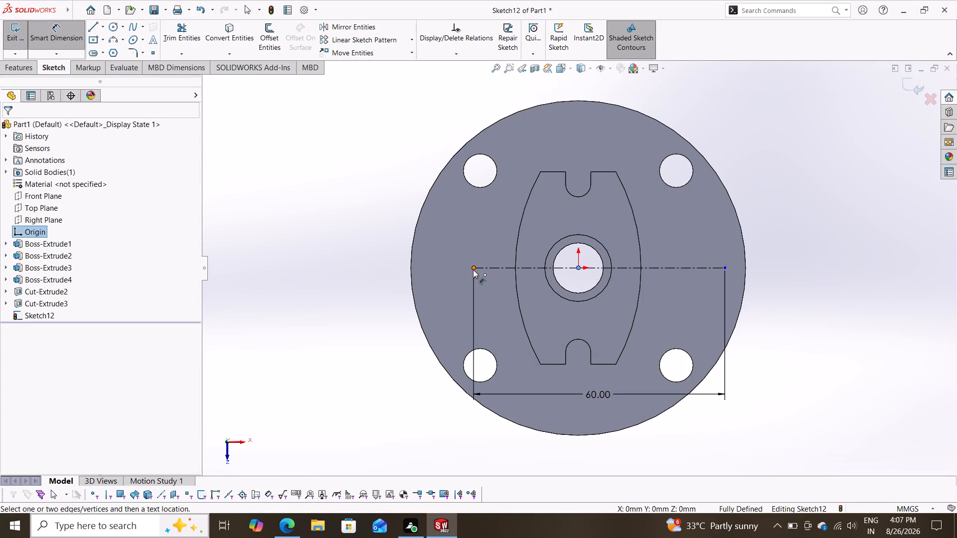
{"action": "left_click", "coordinate": [473, 269]}
{"action": "left_click", "coordinate": [535, 341]}
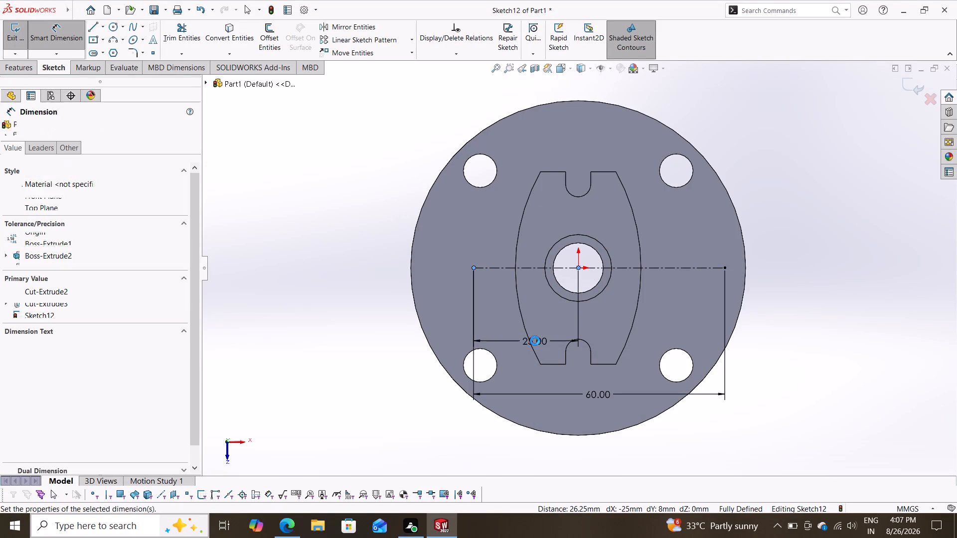
{"action": "type", "text": "30"}
{"action": "key", "text": "Return"}
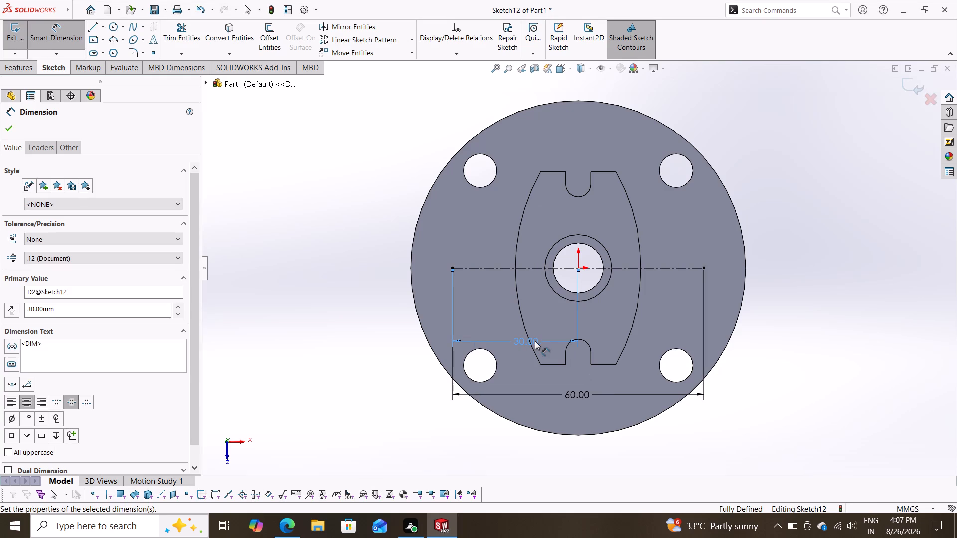
{"action": "left_click", "coordinate": [6, 126]}
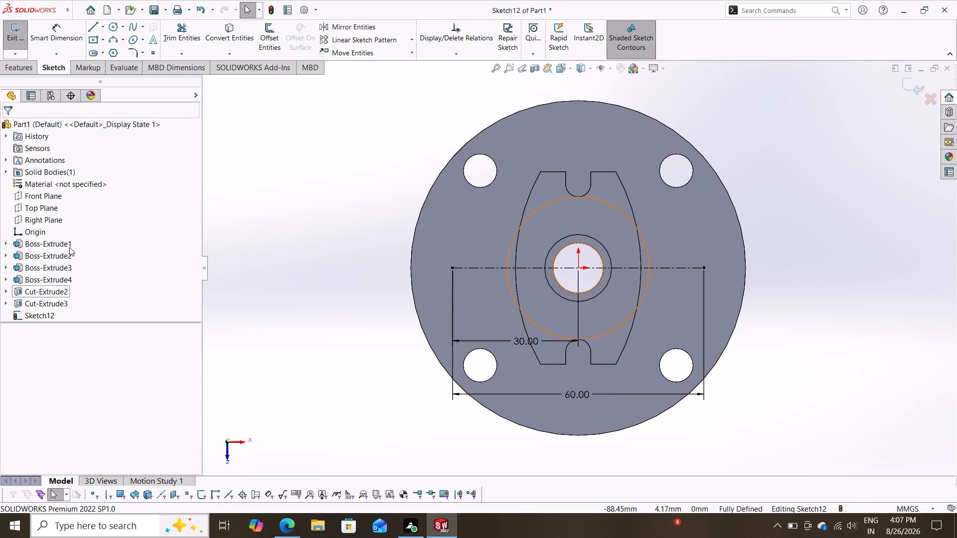
Sketch two circles centered on the horizontal centerline's endpoints, about 9 mm radius at negative X and about 9.5 mm at positive X.
{"action": "left_click", "coordinate": [113, 26]}
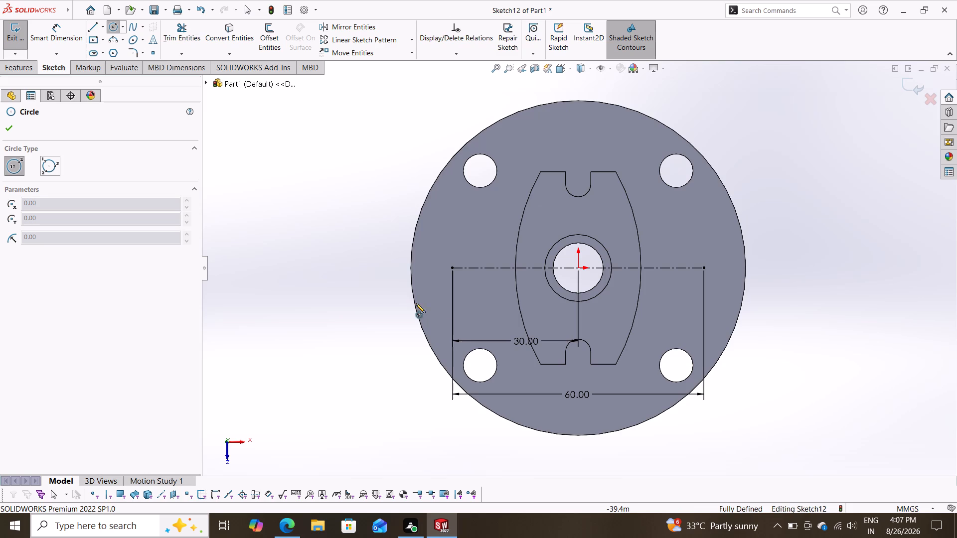
{"action": "left_click", "coordinate": [453, 267]}
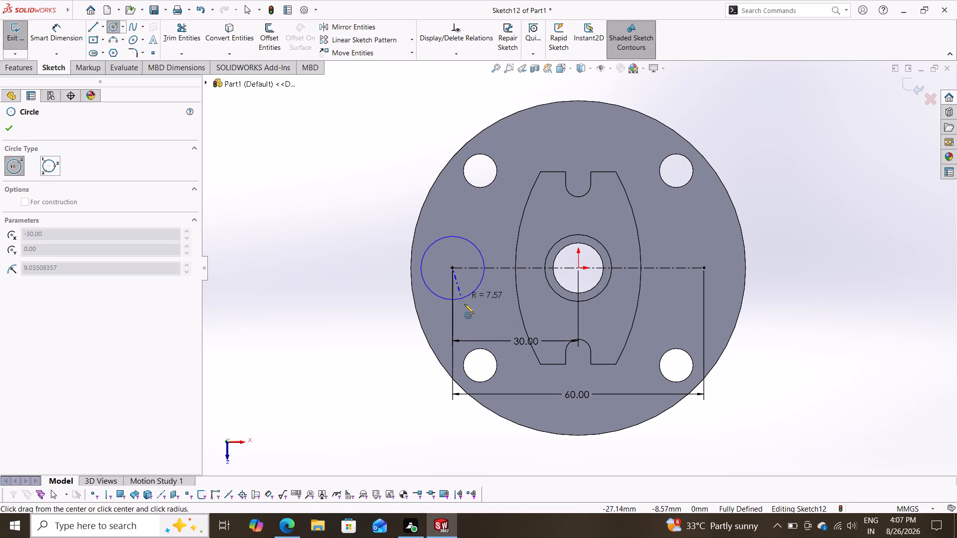
{"action": "left_click", "coordinate": [465, 304]}
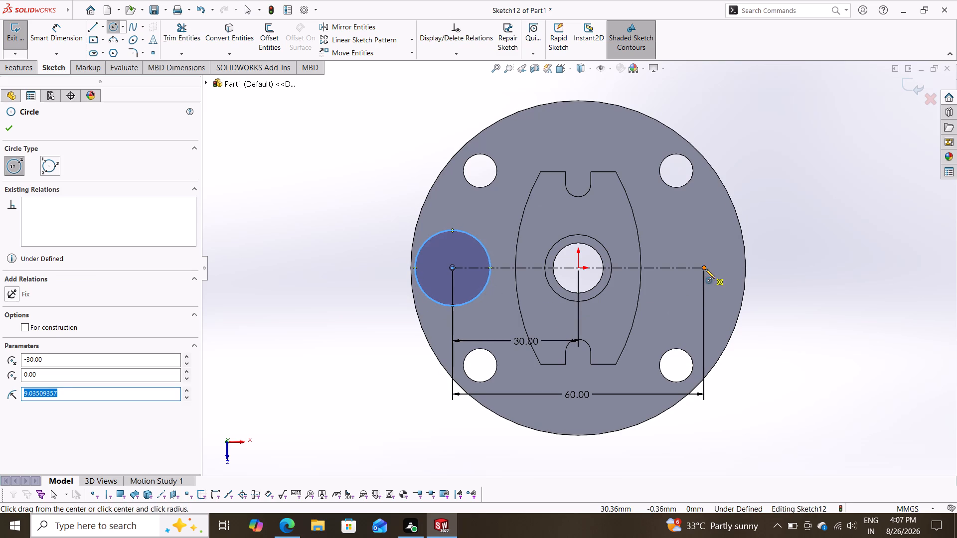
{"action": "left_click", "coordinate": [705, 268]}
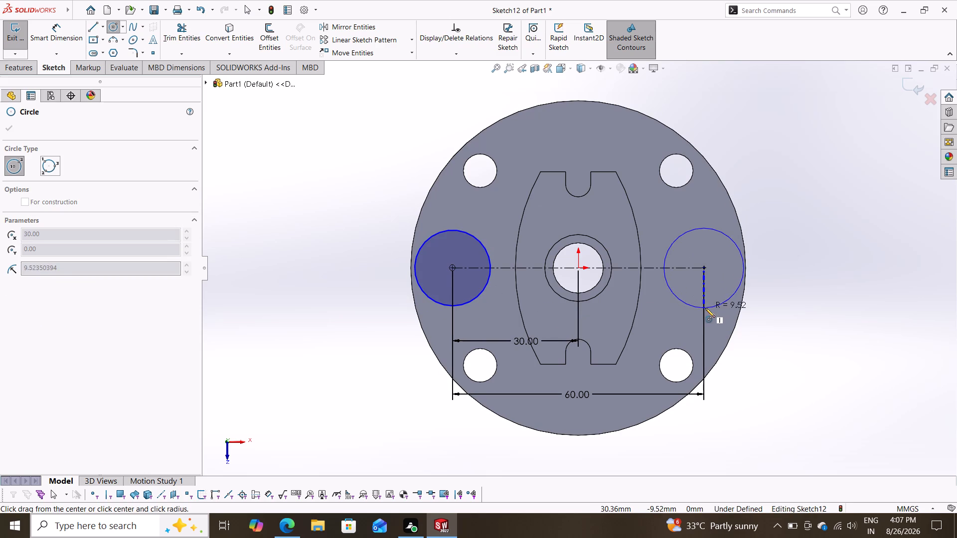
{"action": "left_click", "coordinate": [705, 308]}
{"action": "left_click", "coordinate": [10, 121]}
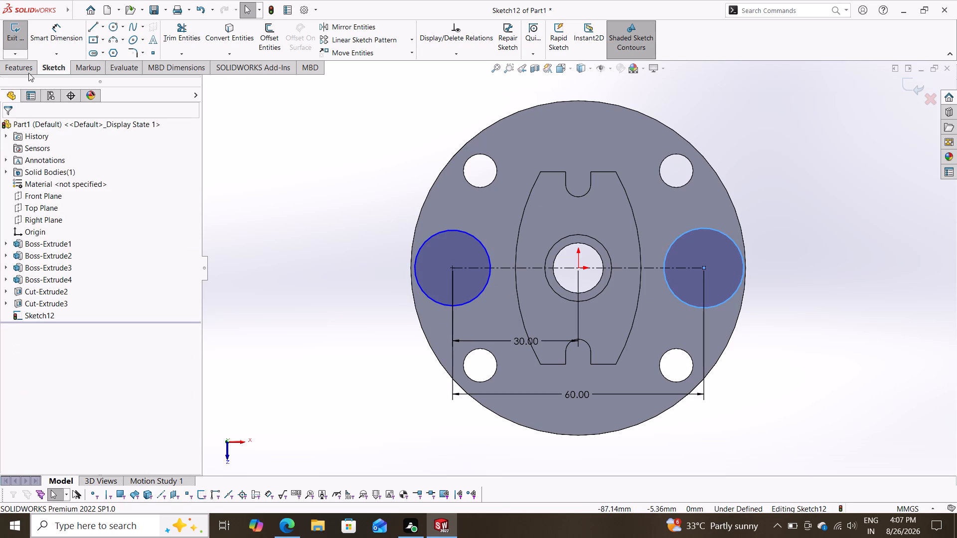
Dimension both endpoint circles to 16 mm diameter and exit the sketch.
{"action": "left_click", "coordinate": [64, 30]}
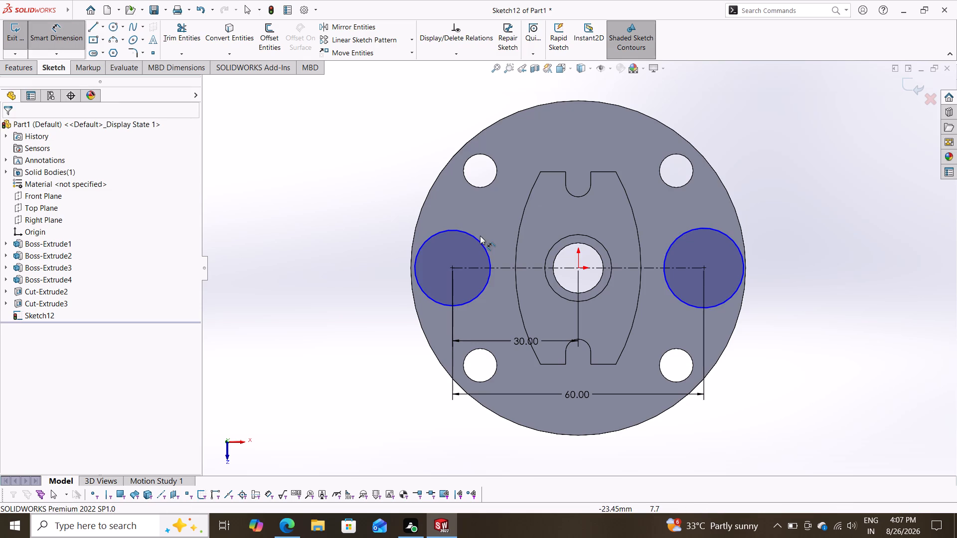
{"action": "left_click", "coordinate": [481, 240]}
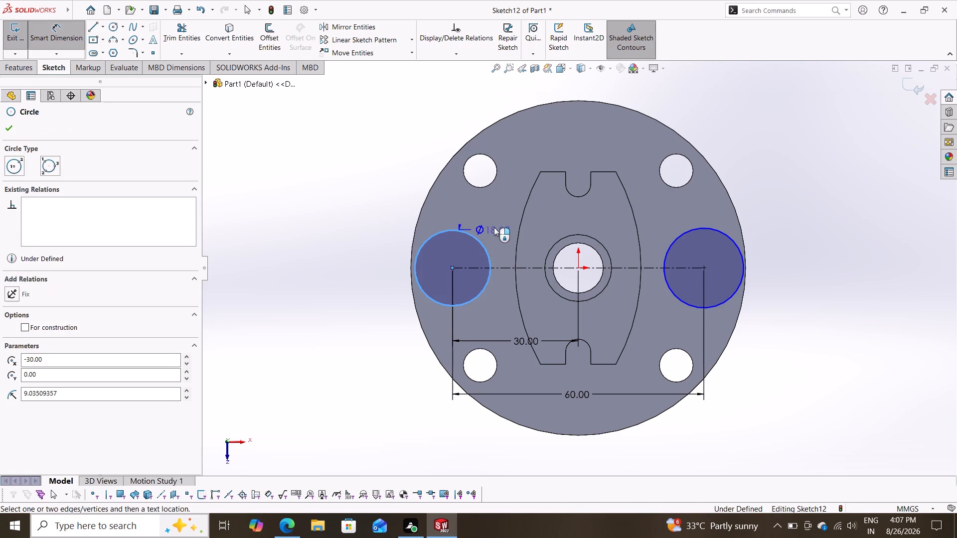
{"action": "left_click", "coordinate": [496, 222]}
{"action": "type", "text": "16"}
{"action": "key", "text": "Return"}
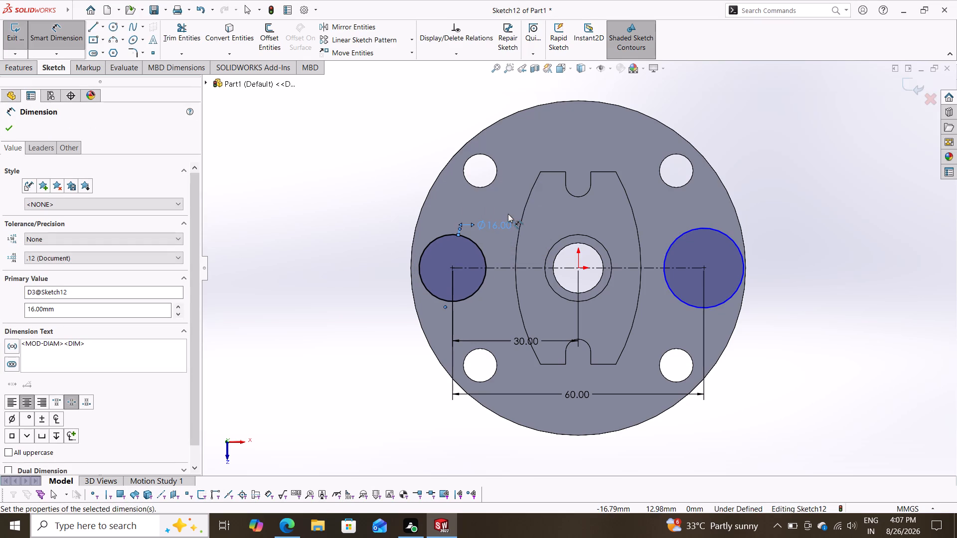
{"action": "left_click", "coordinate": [737, 245]}
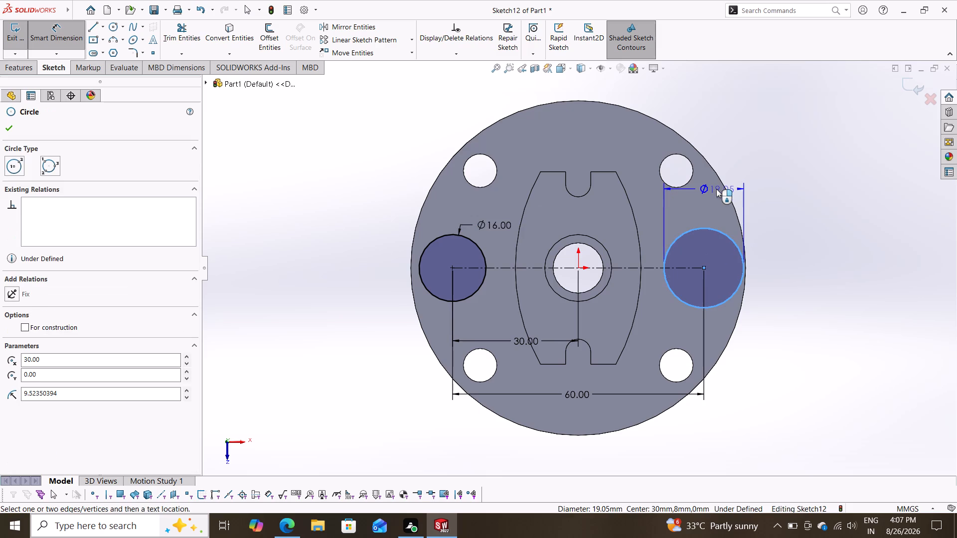
{"action": "left_click", "coordinate": [716, 189]}
{"action": "key", "text": "1"}
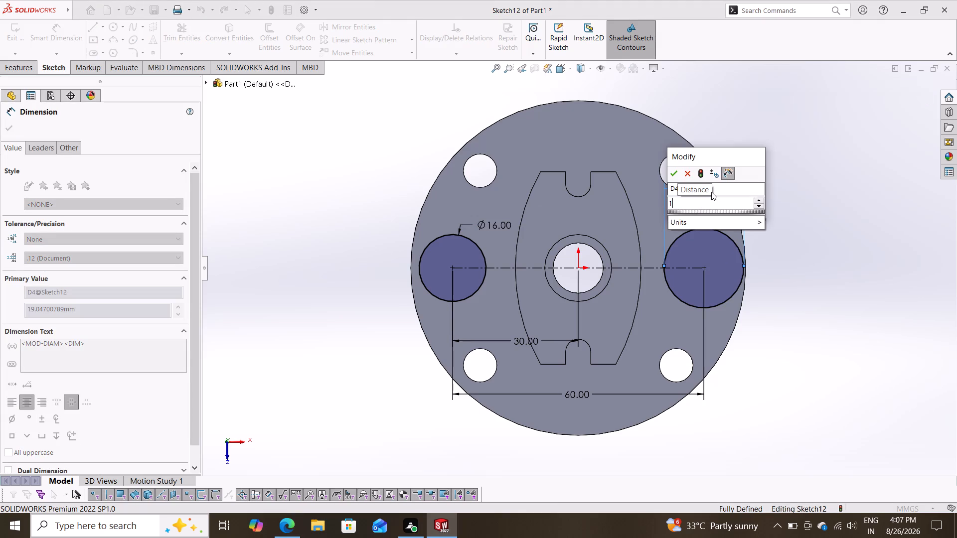
{"action": "key", "text": "6"}
{"action": "key", "text": "Return"}
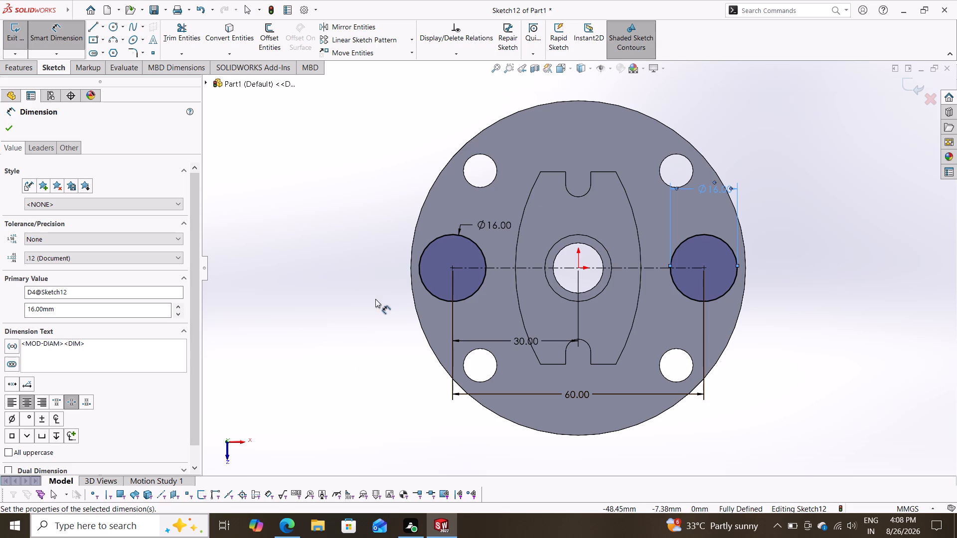
{"action": "middle_click_drag", "start_coordinate": [319, 345], "coordinate": [343, 272]}
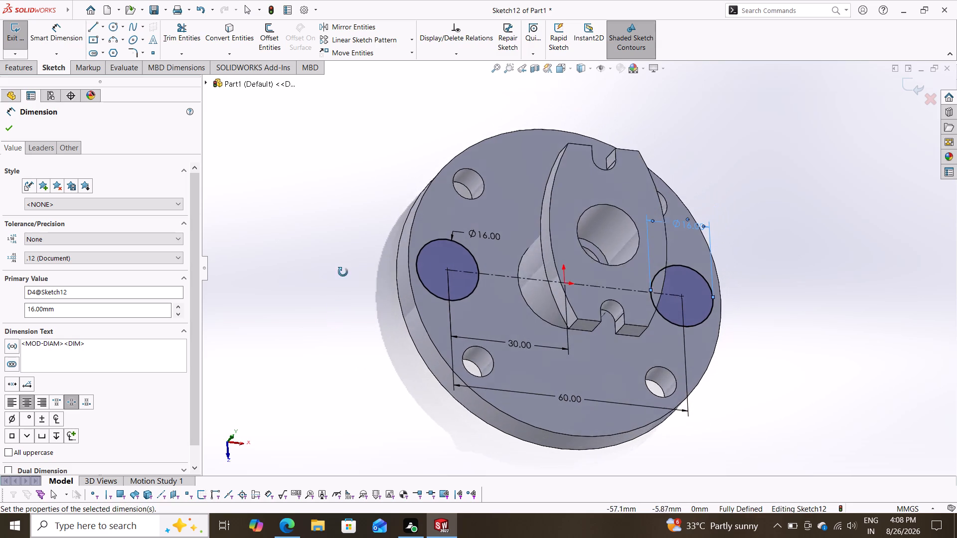
{"action": "middle_click_drag", "start_coordinate": [343, 272], "coordinate": [339, 254]}
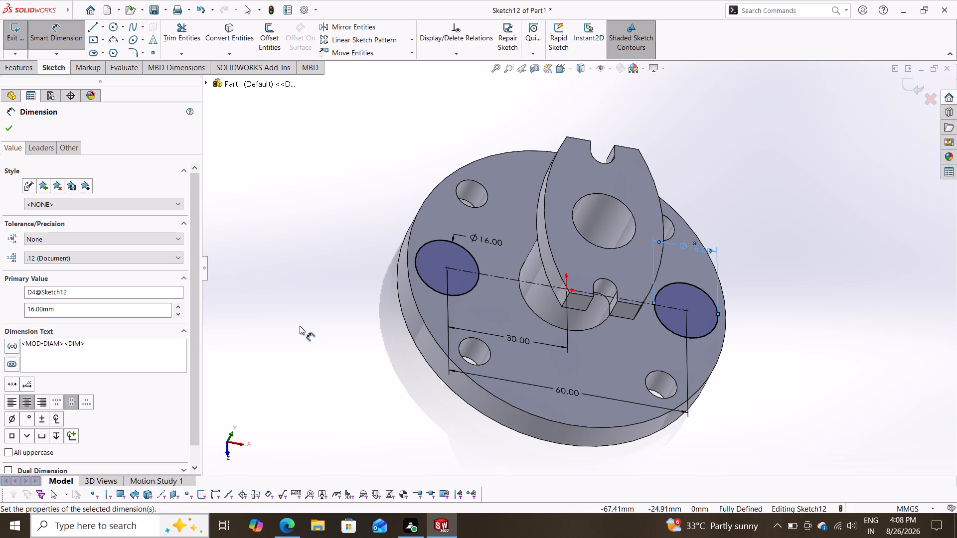
{"action": "left_click", "coordinate": [906, 83]}
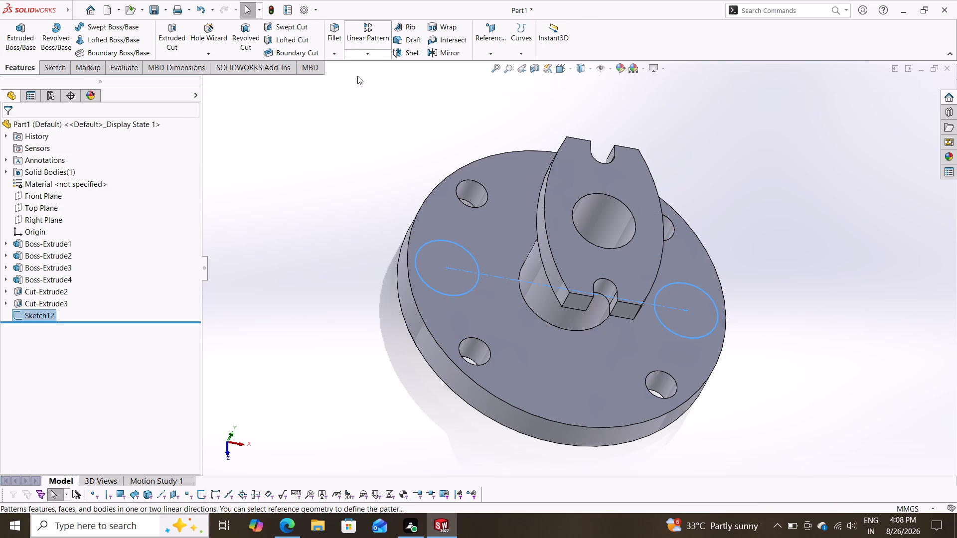
Create a reference plane offset 12 mm from the disc's boss-side face, using that face as the only reference.
{"action": "left_click", "coordinate": [495, 53]}
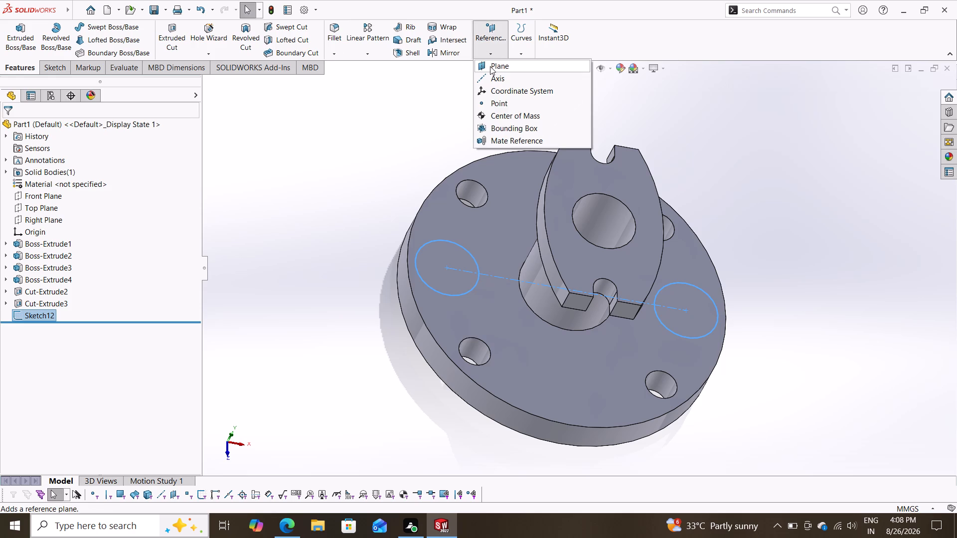
{"action": "left_click", "coordinate": [490, 66]}
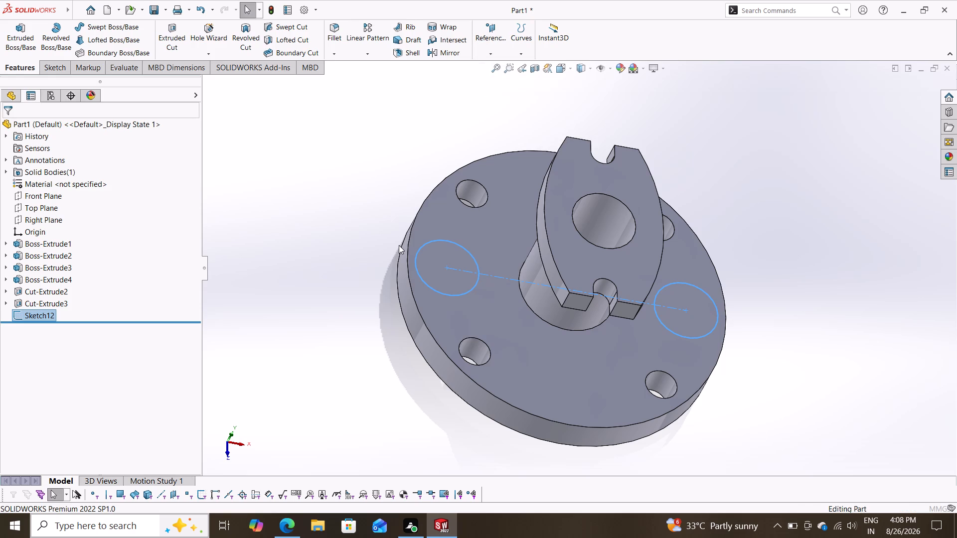
{"action": "left_click", "coordinate": [445, 268]}
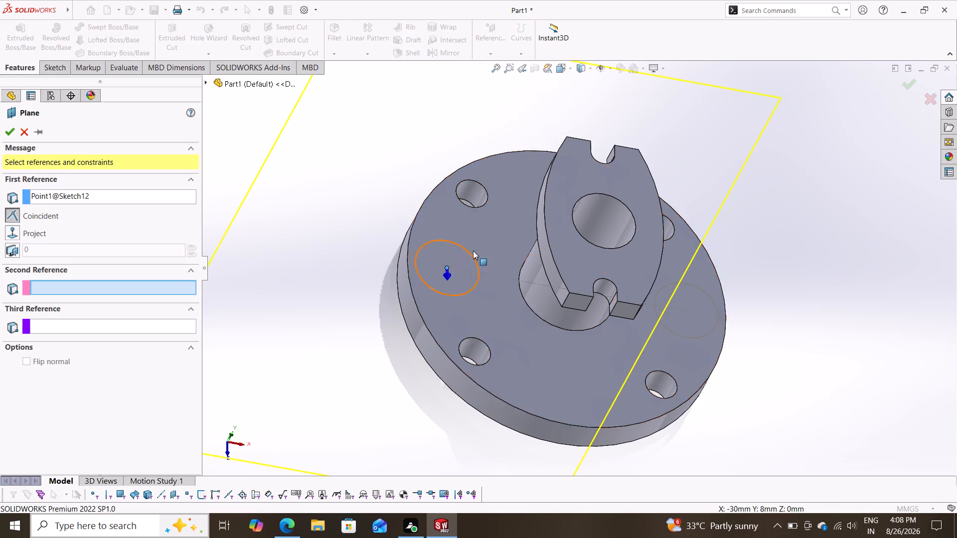
{"action": "scroll", "coordinate": [708, 279], "scroll_direction": "down", "scroll_amount": 1}
{"action": "scroll", "coordinate": [689, 283], "scroll_direction": "up", "scroll_amount": 5}
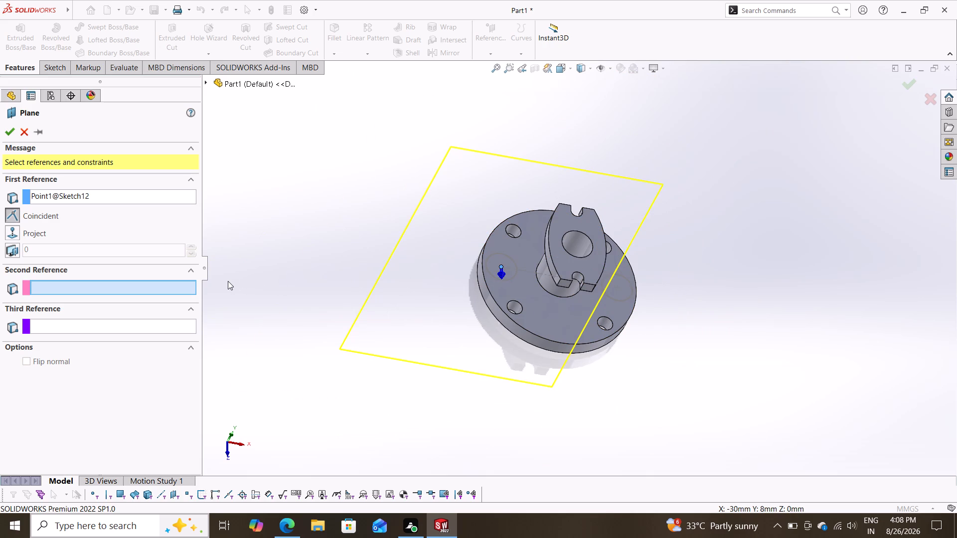
{"action": "right_click", "coordinate": [57, 200]}
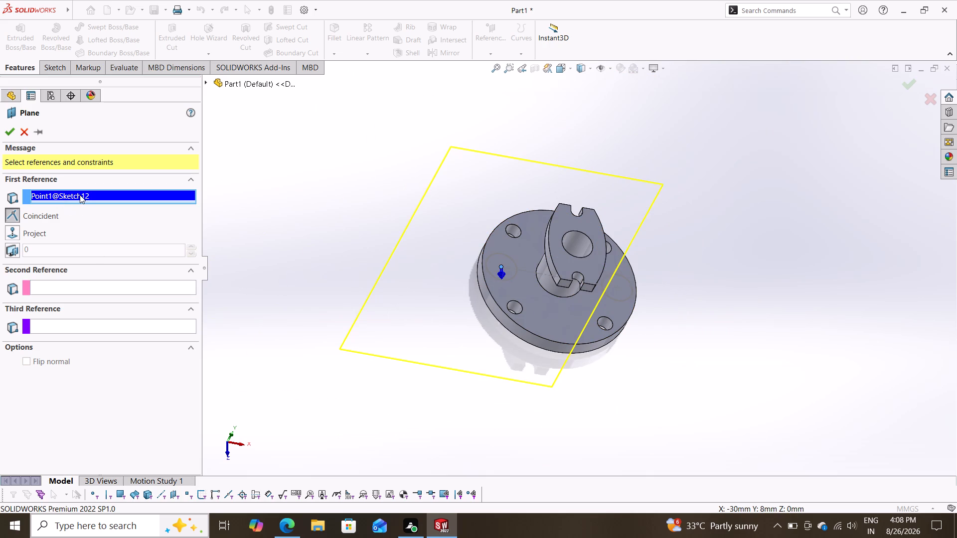
{"action": "right_click", "coordinate": [80, 195]}
{"action": "left_click", "coordinate": [95, 203]}
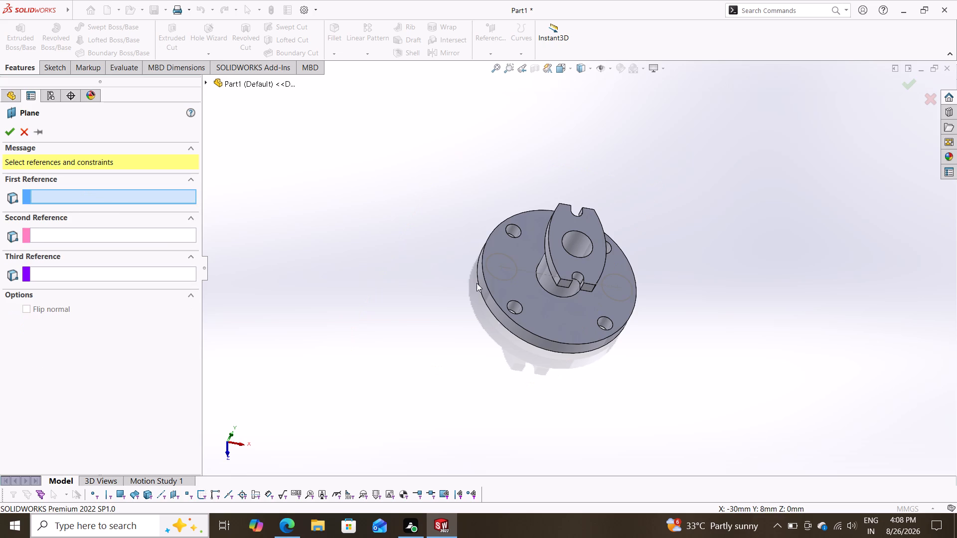
{"action": "left_click", "coordinate": [528, 283]}
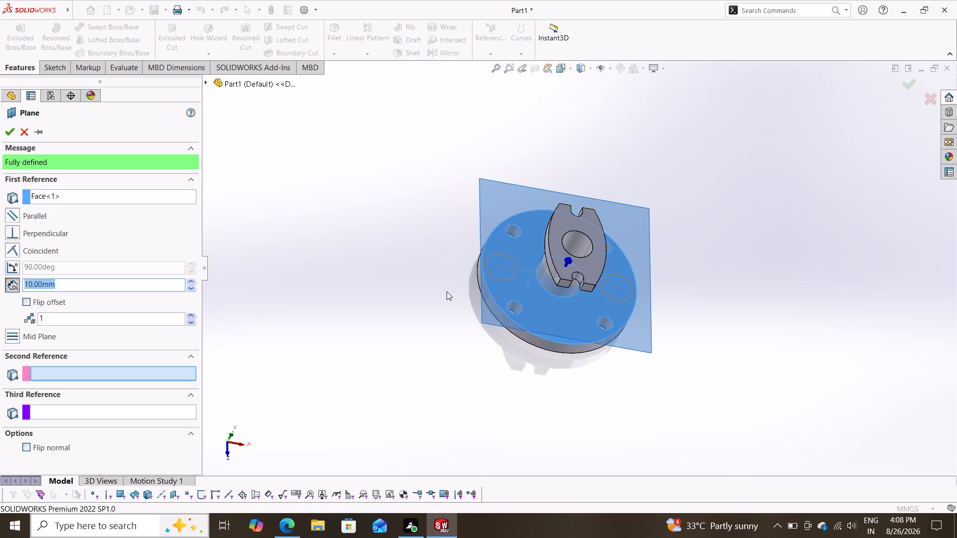
{"action": "scroll", "coordinate": [446, 292], "scroll_direction": "down", "scroll_amount": 2}
{"action": "scroll", "coordinate": [450, 293], "scroll_direction": "up", "scroll_amount": 3}
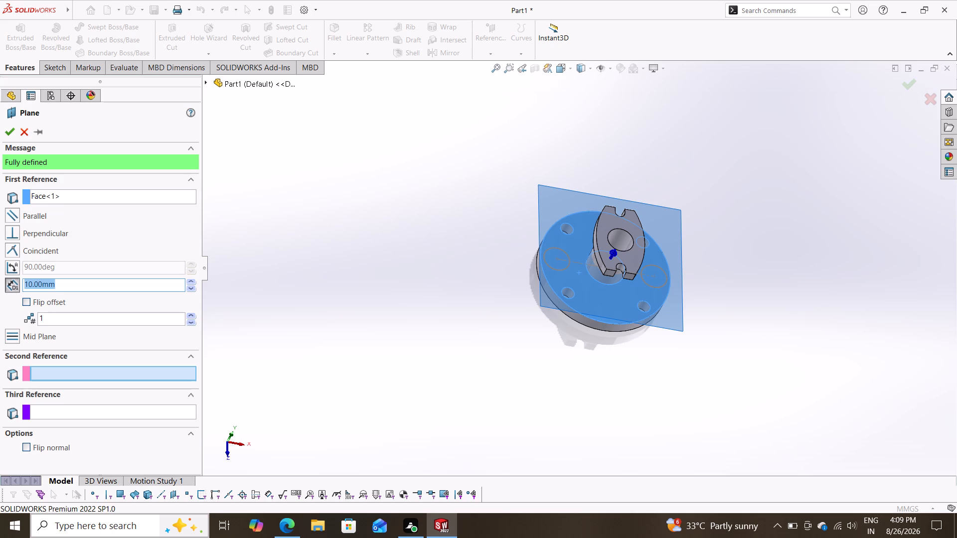
{"action": "type", "text": "12"}
{"action": "key", "text": "Return"}
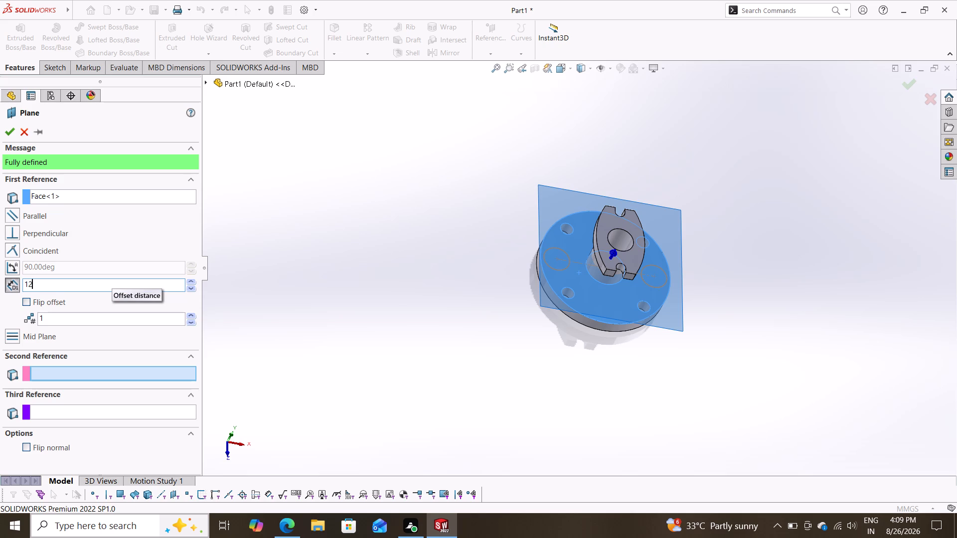
{"action": "left_click", "coordinate": [7, 131]}
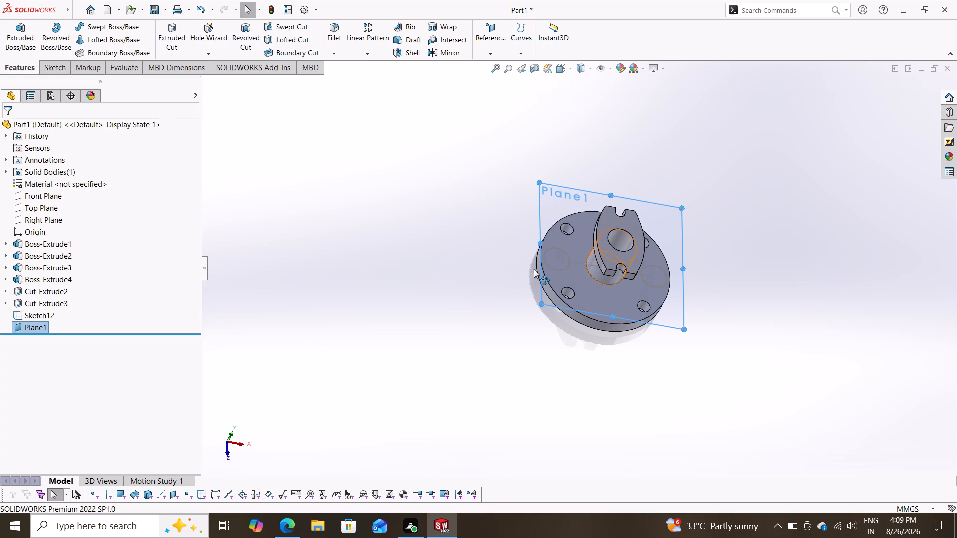
Start a sketch on the offset plane and draw circles of about 12.8 mm and 13 mm radius concentric with the two 16 mm circles.
{"action": "left_click", "coordinate": [549, 299]}
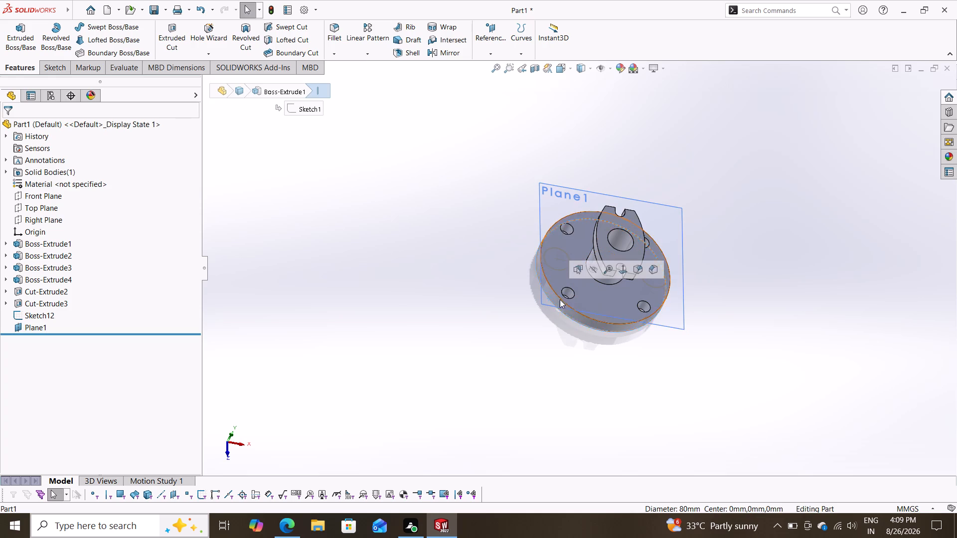
{"action": "left_click", "coordinate": [570, 204]}
{"action": "left_click", "coordinate": [615, 172]}
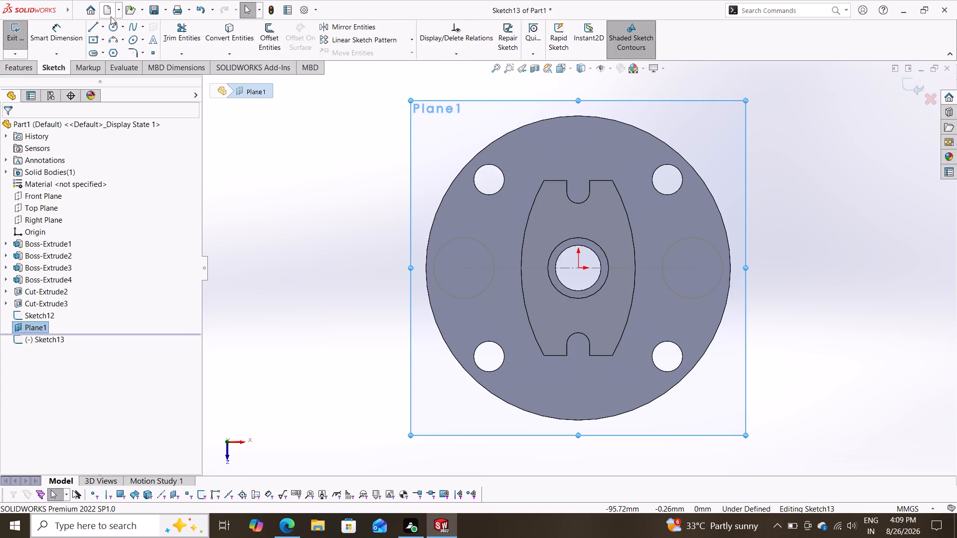
{"action": "left_click", "coordinate": [113, 25]}
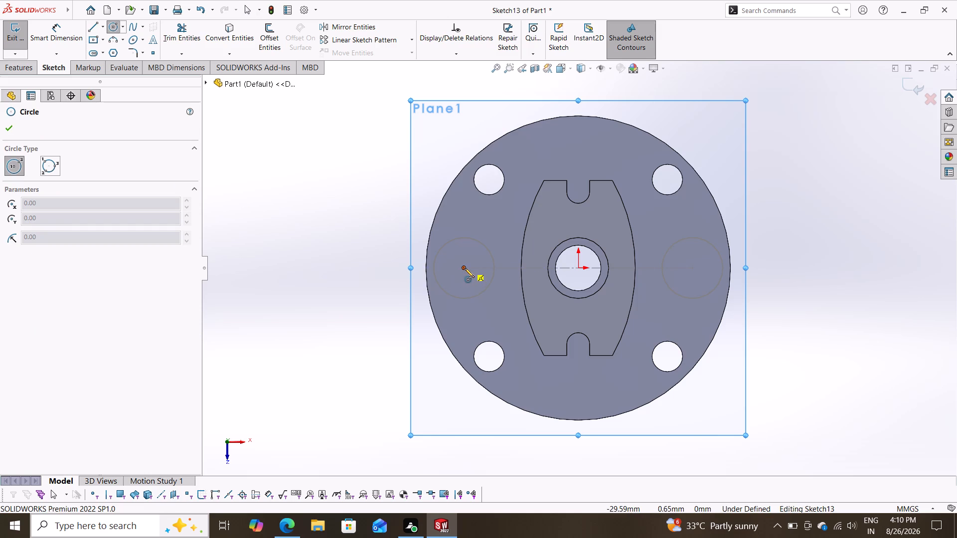
{"action": "left_click", "coordinate": [465, 268]}
{"action": "left_click", "coordinate": [480, 314]}
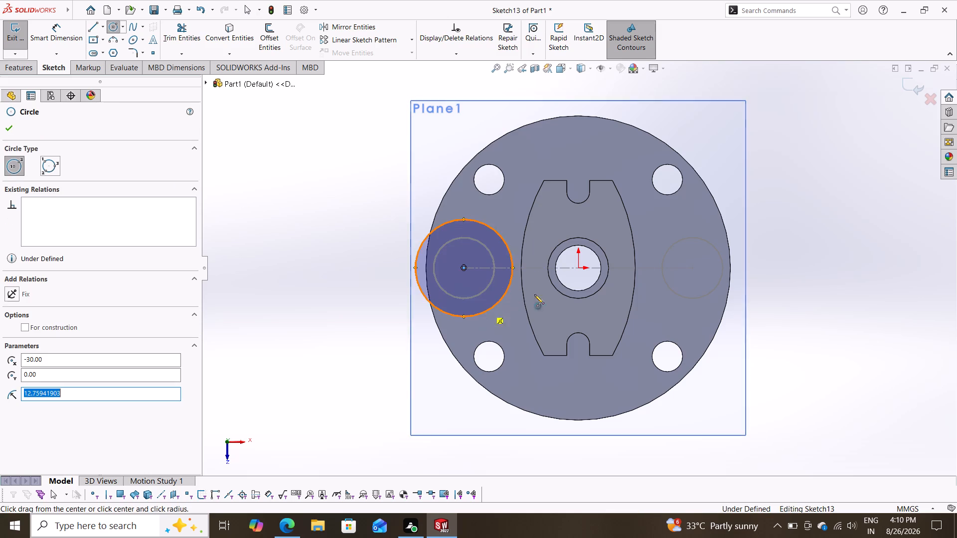
{"action": "left_click", "coordinate": [695, 269]}
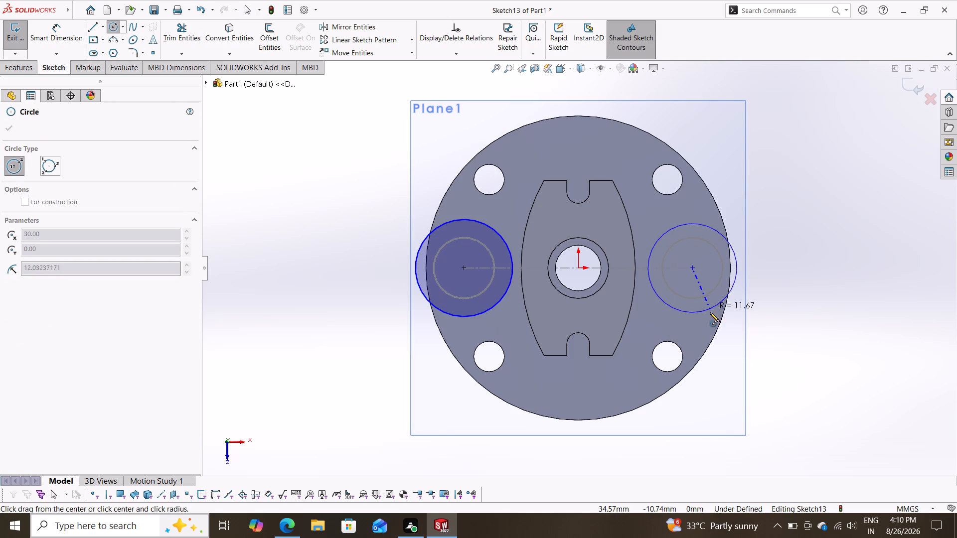
{"action": "left_click", "coordinate": [710, 314]}
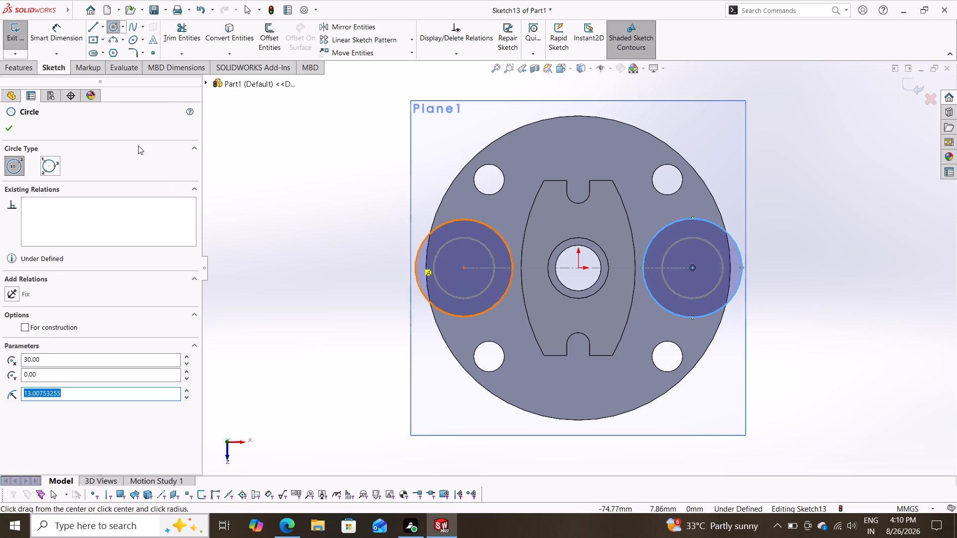
Dimension both circles on the offset plane to 14 mm diameter.
{"action": "left_click", "coordinate": [63, 26]}
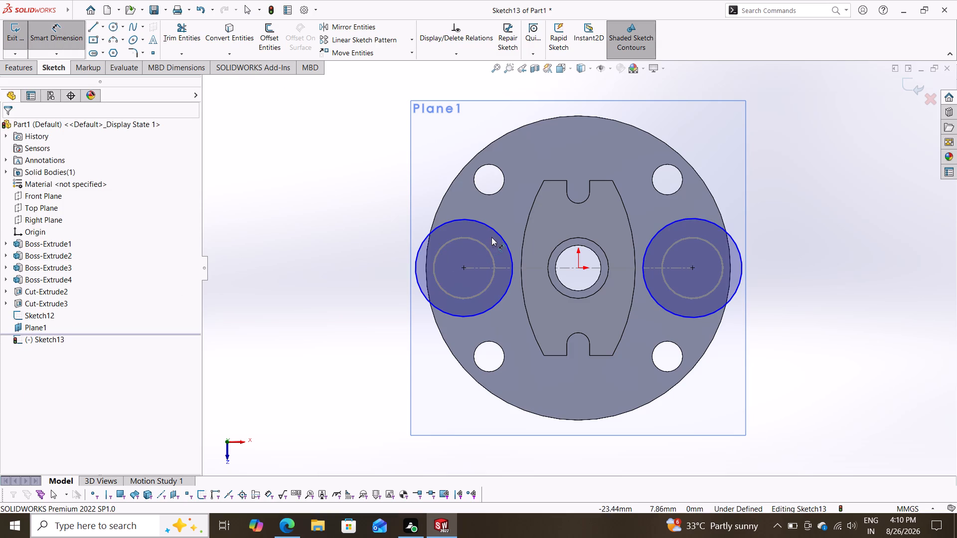
{"action": "left_click", "coordinate": [499, 233]}
{"action": "left_click", "coordinate": [476, 201]}
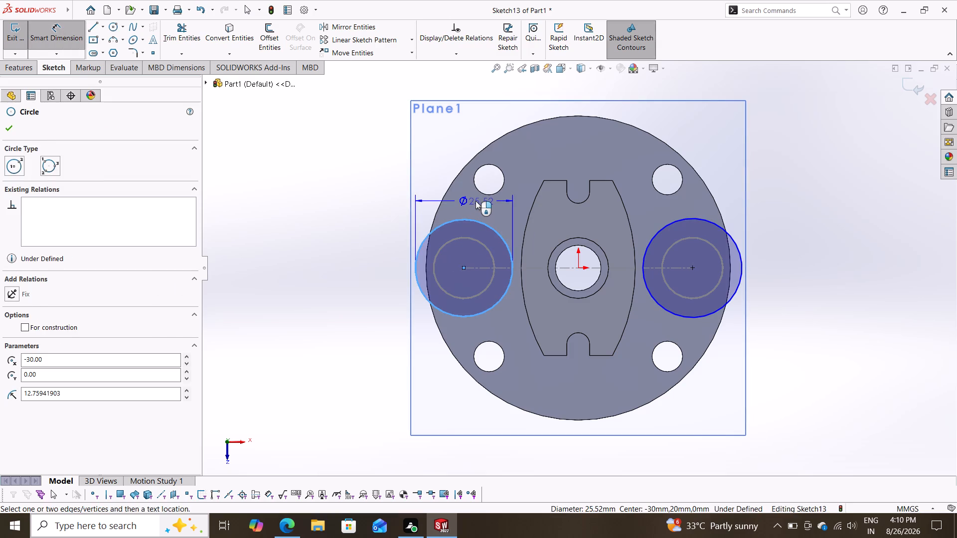
{"action": "type", "text": "14"}
{"action": "key", "text": "Return"}
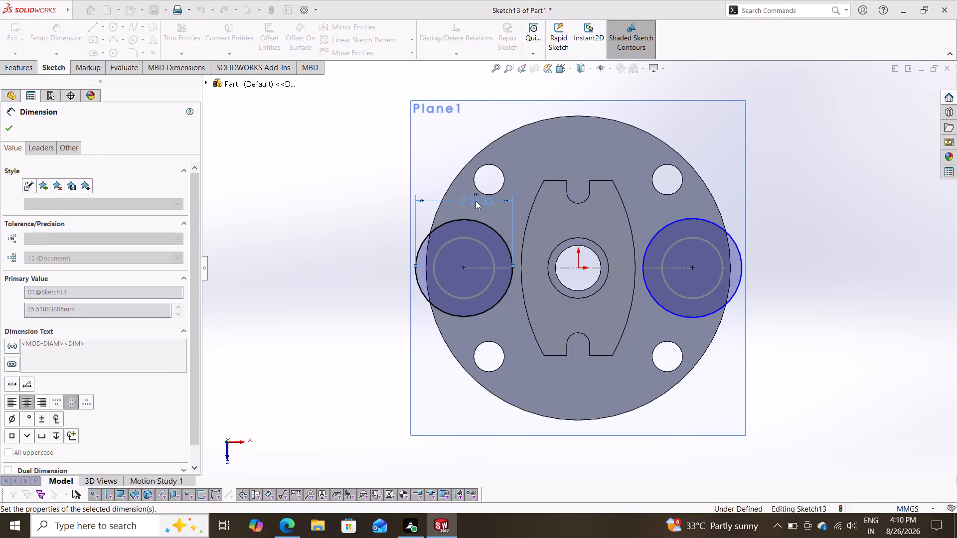
{"action": "left_click", "coordinate": [726, 231]}
{"action": "left_click", "coordinate": [699, 201]}
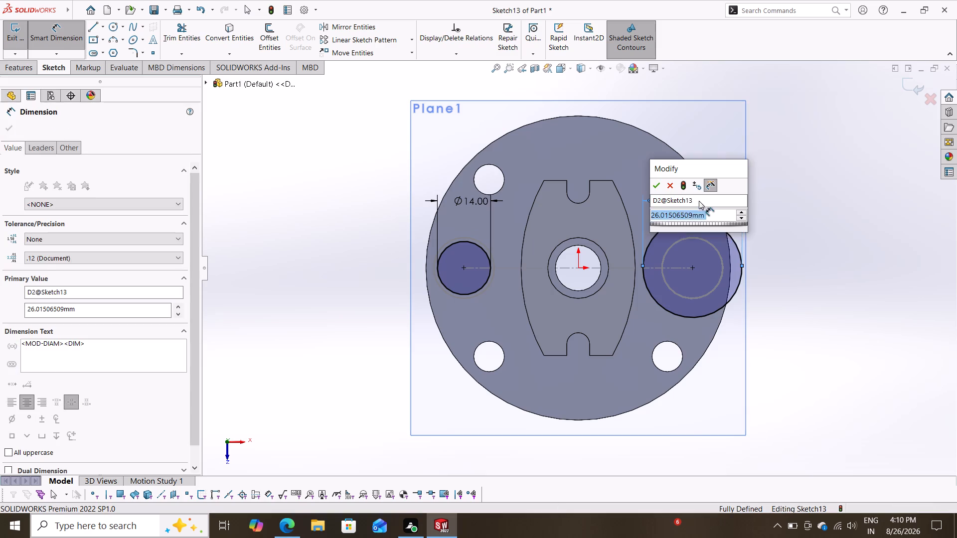
{"action": "type", "text": "14"}
{"action": "key", "text": "Return"}
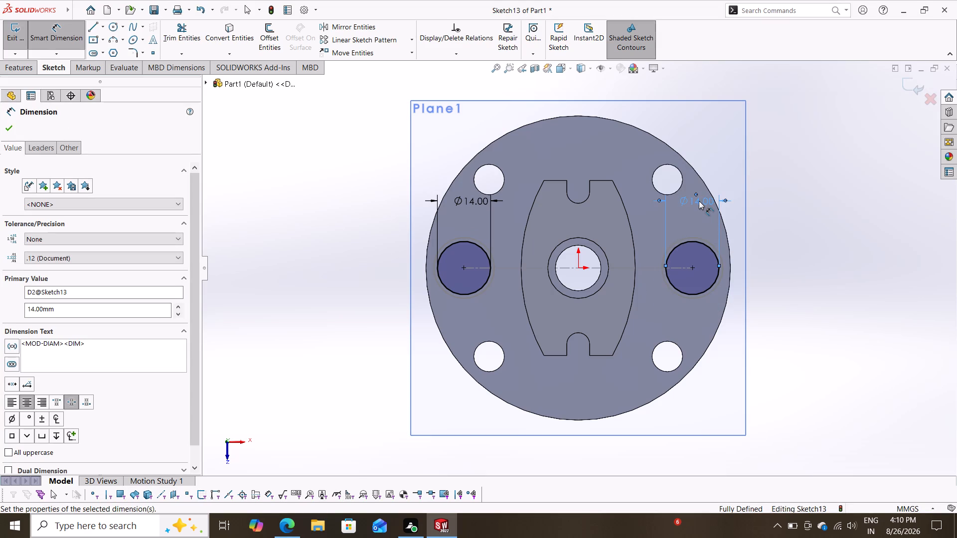
Finish dimensioning and exit the sketch on the offset plane.
{"action": "left_click", "coordinate": [9, 127]}
{"action": "left_click", "coordinate": [5, 70]}
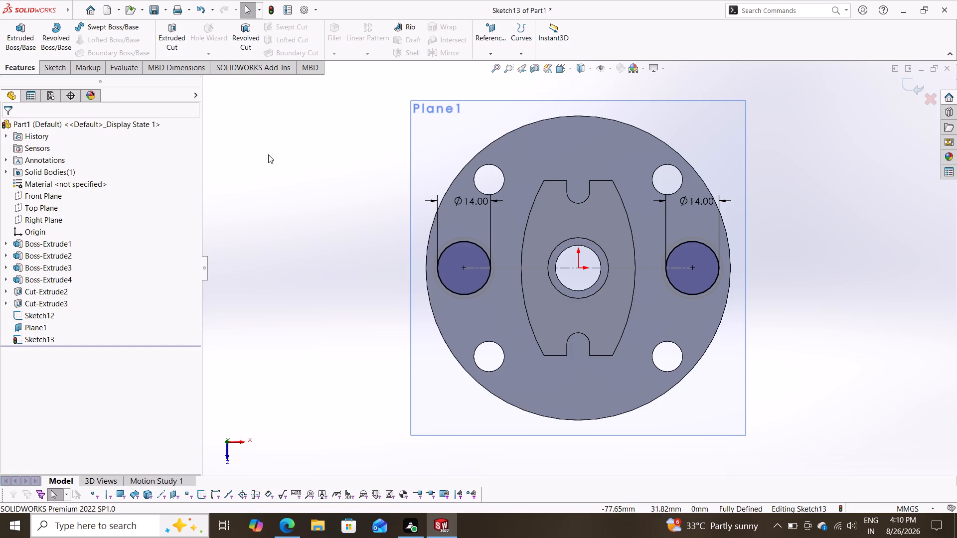
{"action": "left_click", "coordinate": [912, 85]}
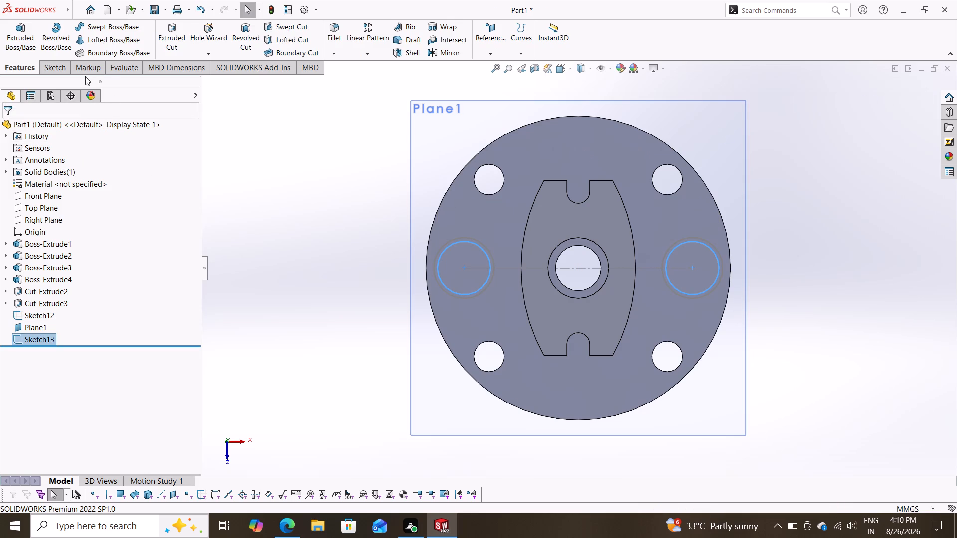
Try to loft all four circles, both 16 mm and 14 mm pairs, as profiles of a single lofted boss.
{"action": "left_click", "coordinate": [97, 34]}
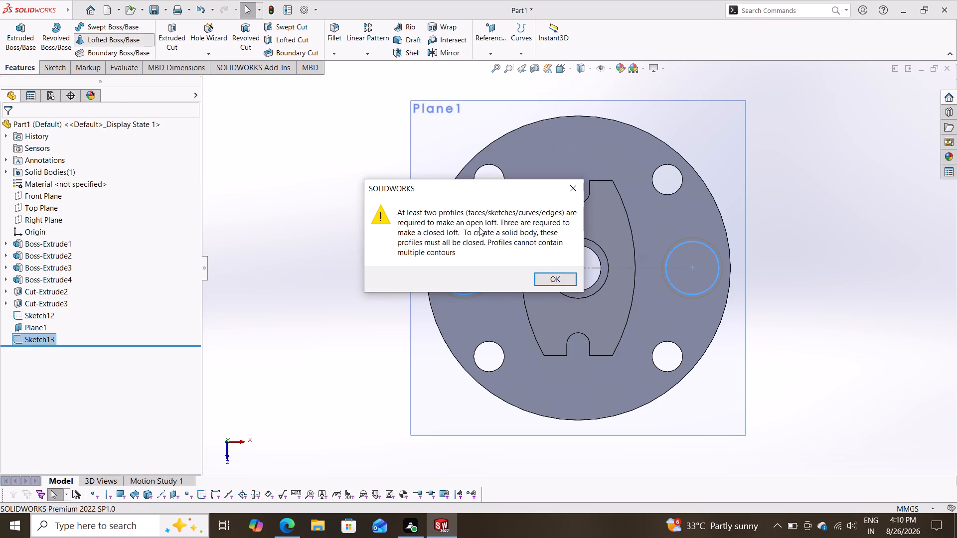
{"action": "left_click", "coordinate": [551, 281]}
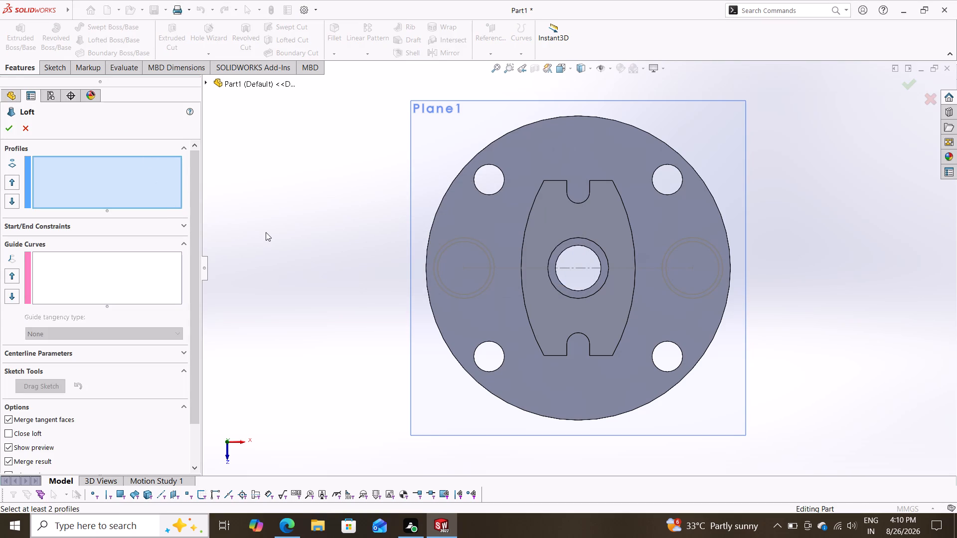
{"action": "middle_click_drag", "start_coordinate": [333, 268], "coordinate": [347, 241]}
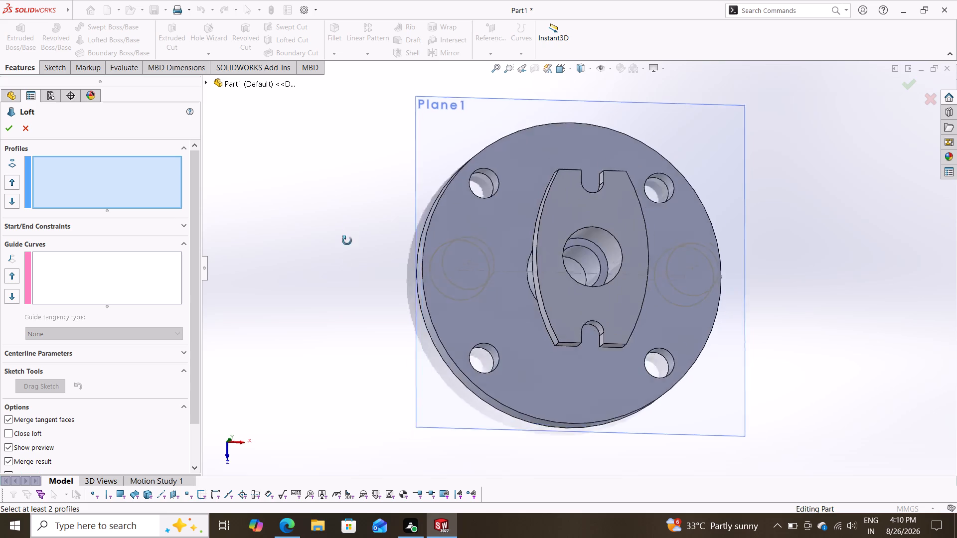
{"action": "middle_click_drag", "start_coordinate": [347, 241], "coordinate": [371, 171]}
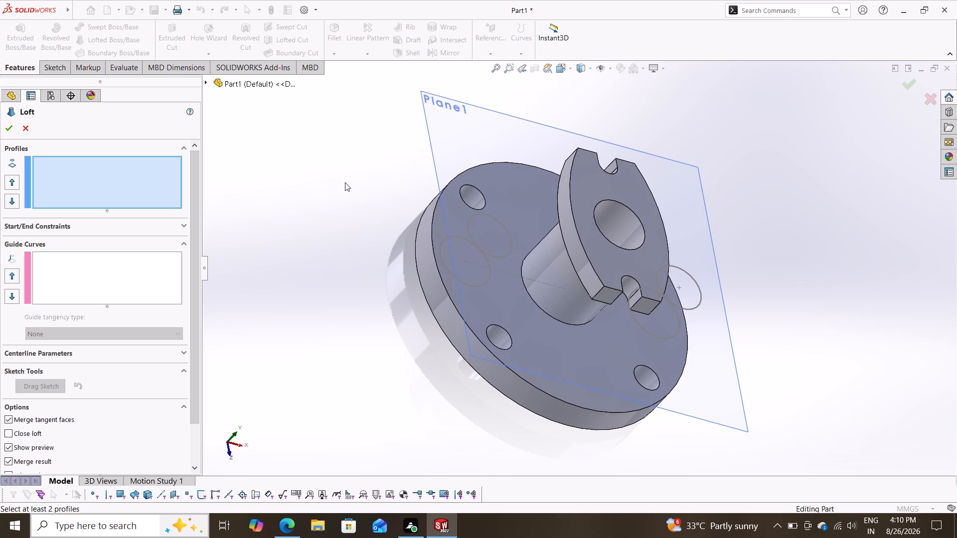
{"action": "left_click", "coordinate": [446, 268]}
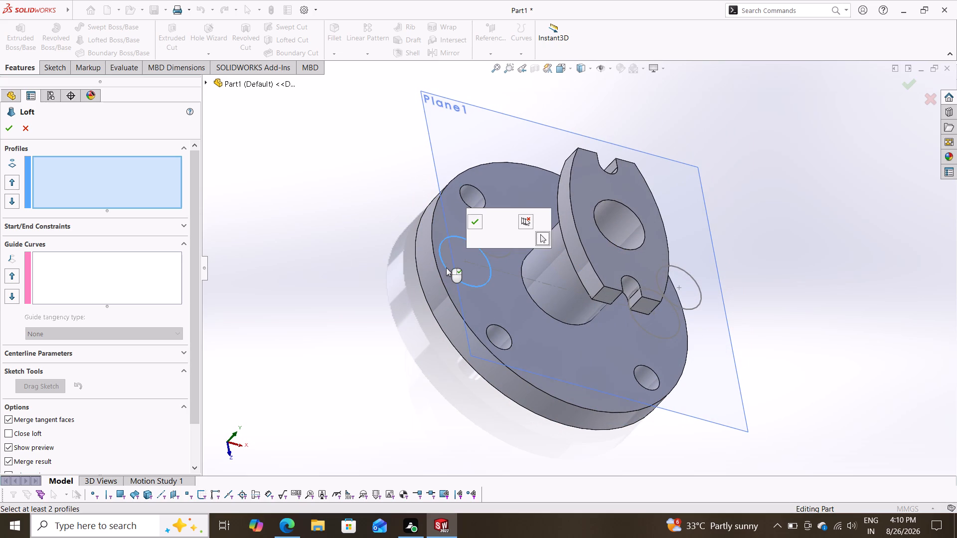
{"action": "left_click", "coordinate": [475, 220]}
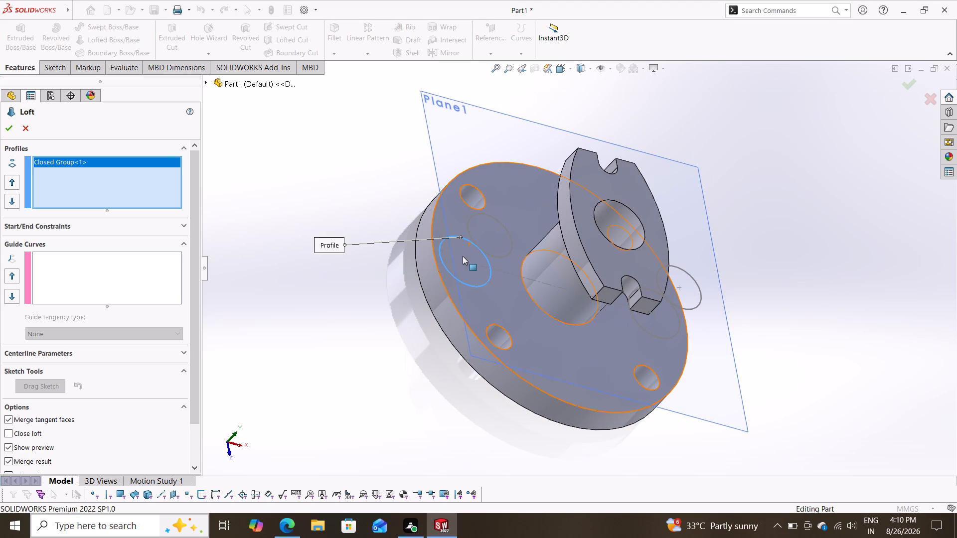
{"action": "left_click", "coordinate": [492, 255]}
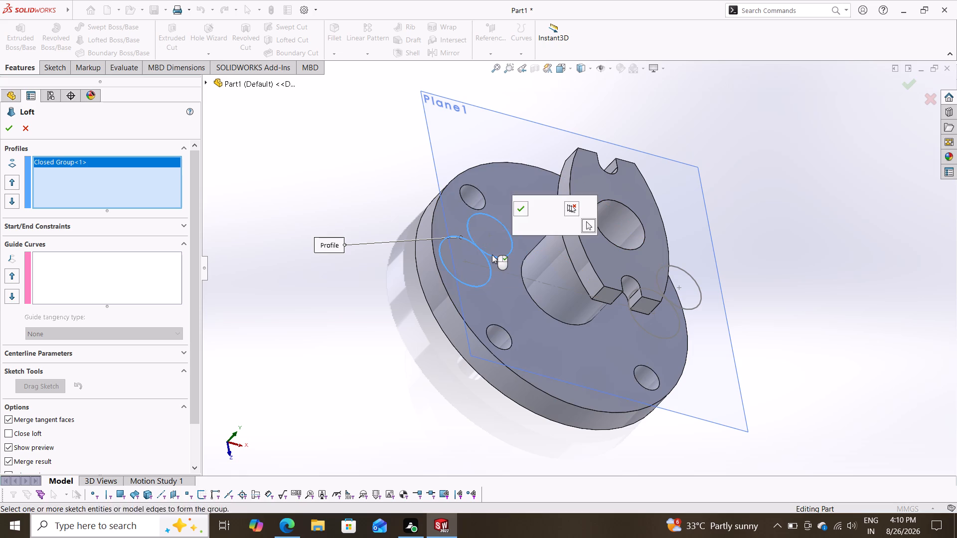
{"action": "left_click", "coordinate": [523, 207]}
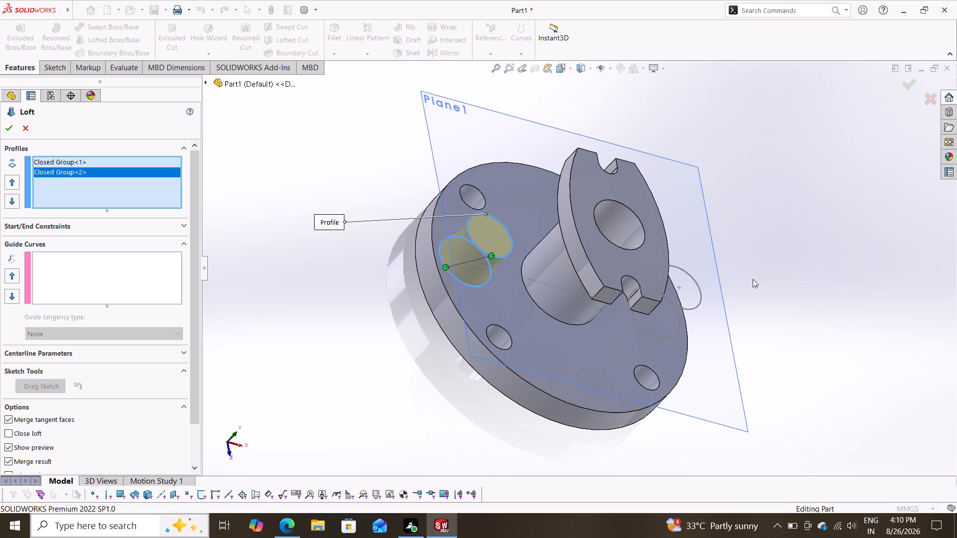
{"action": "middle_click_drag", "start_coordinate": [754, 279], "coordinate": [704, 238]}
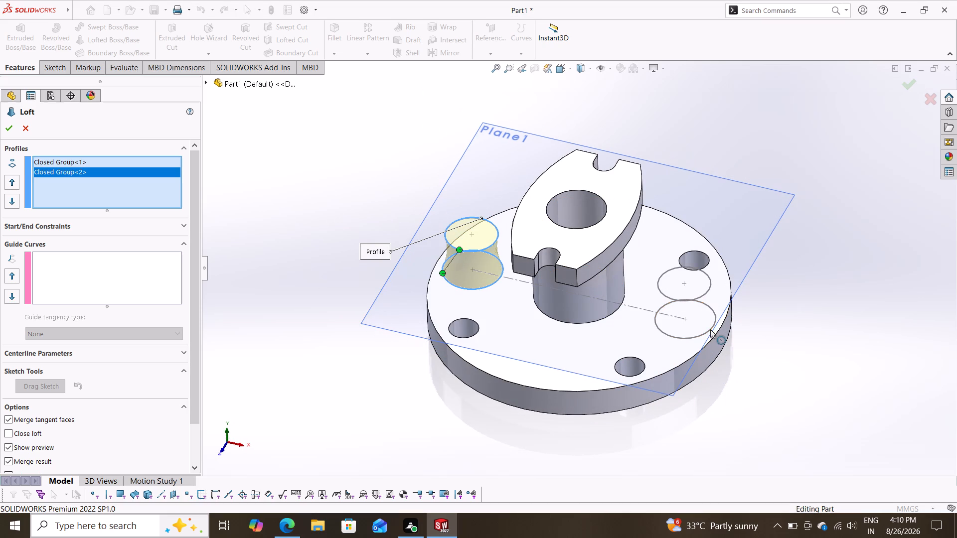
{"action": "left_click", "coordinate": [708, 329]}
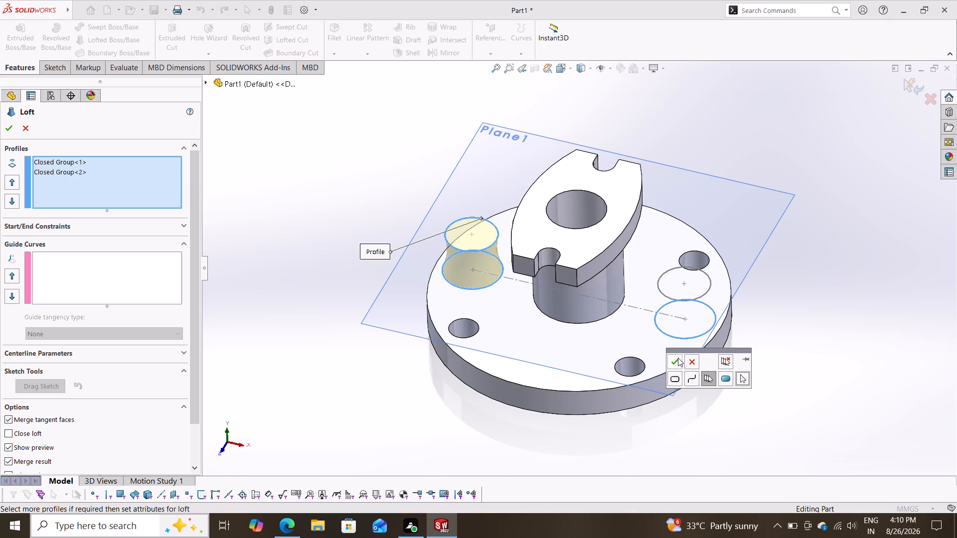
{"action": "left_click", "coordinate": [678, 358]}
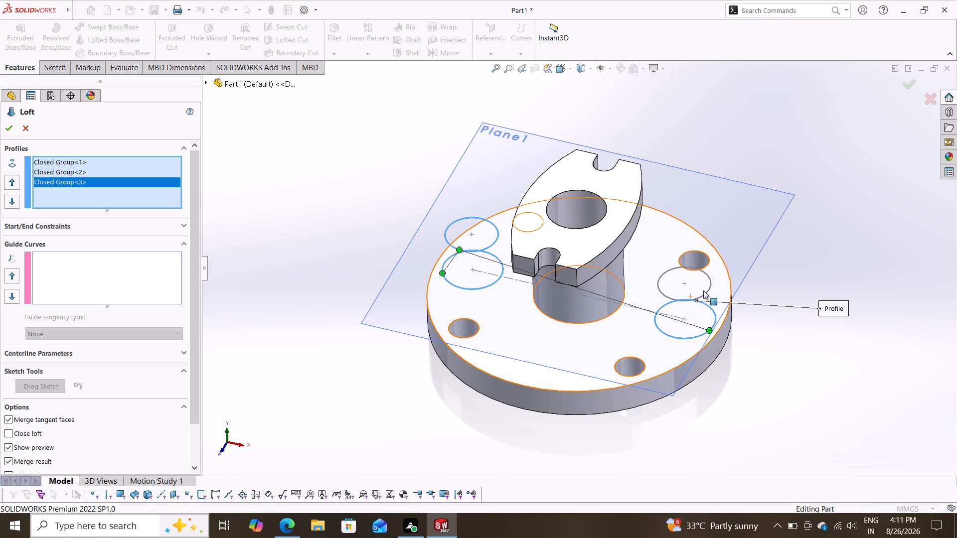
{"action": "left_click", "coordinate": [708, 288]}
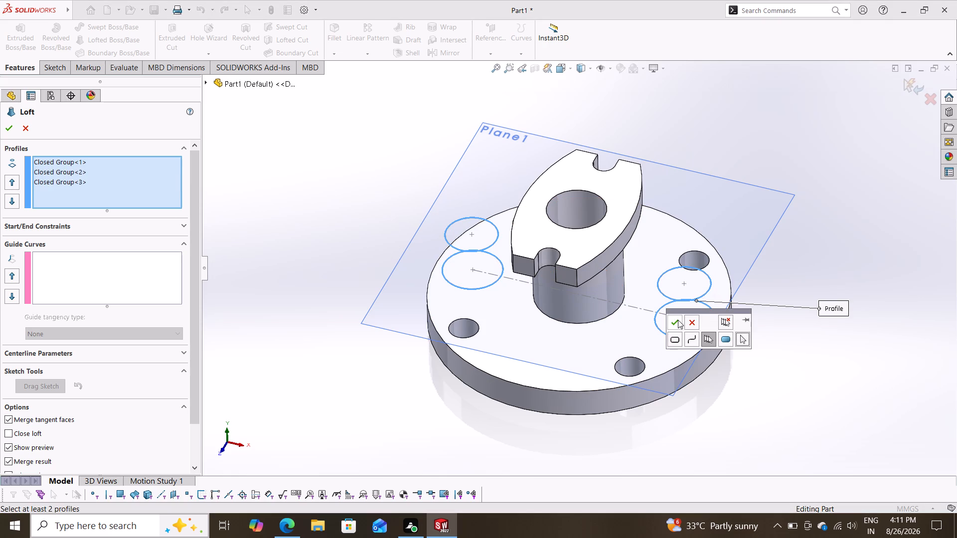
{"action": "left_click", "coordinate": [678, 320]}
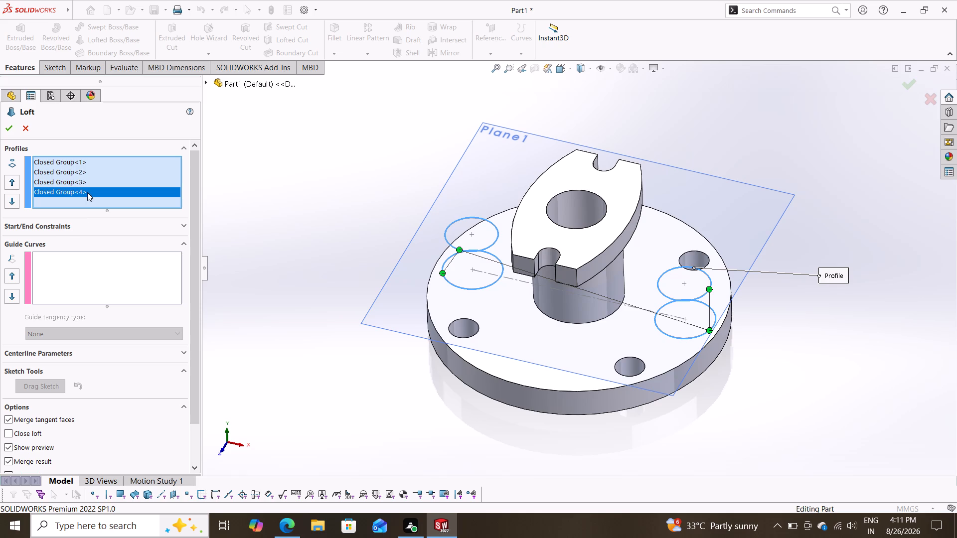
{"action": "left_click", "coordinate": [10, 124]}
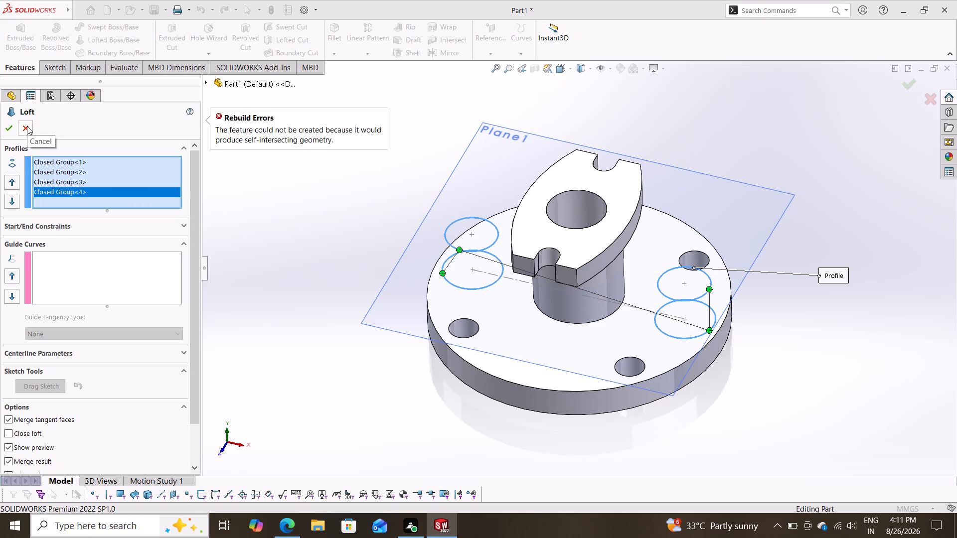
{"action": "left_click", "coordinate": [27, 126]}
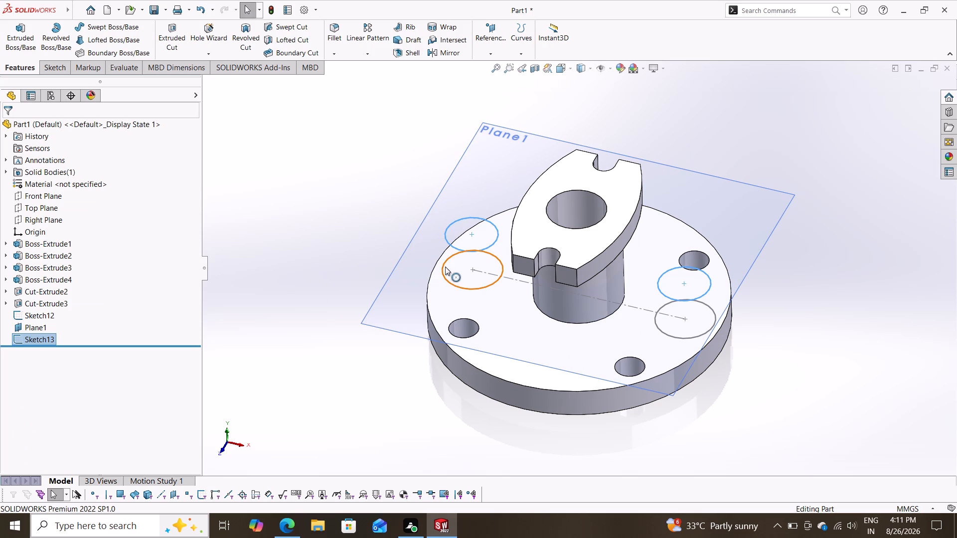
Create a lofted boss from the 16 mm circle on the disc face to the 14 mm circle above it, on the negative-X side only.
{"action": "left_click", "coordinate": [461, 289]}
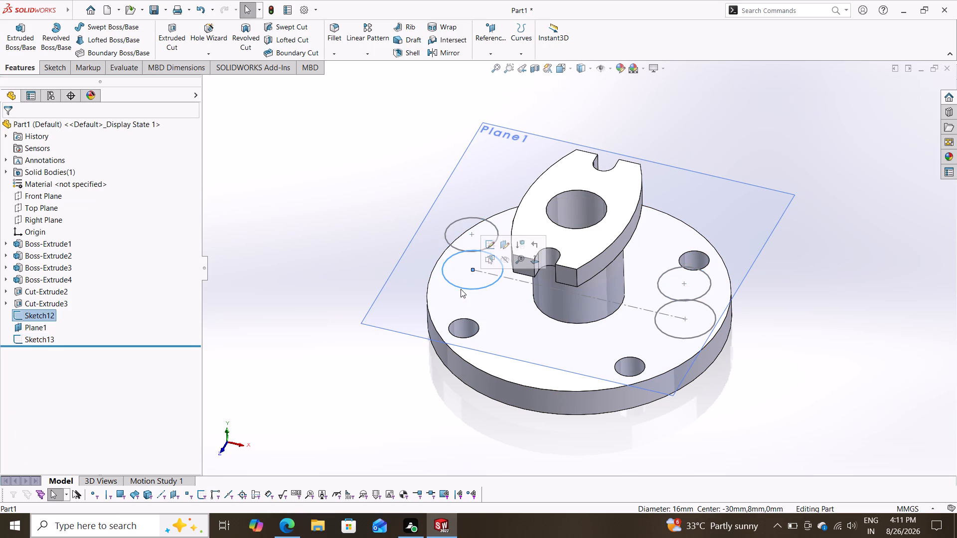
{"action": "left_click", "coordinate": [90, 40]}
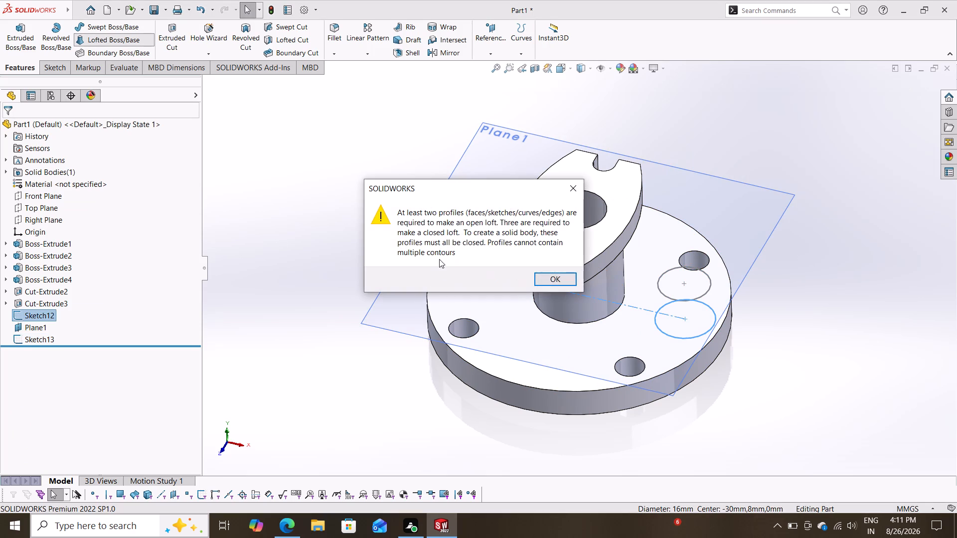
{"action": "left_click", "coordinate": [564, 277]}
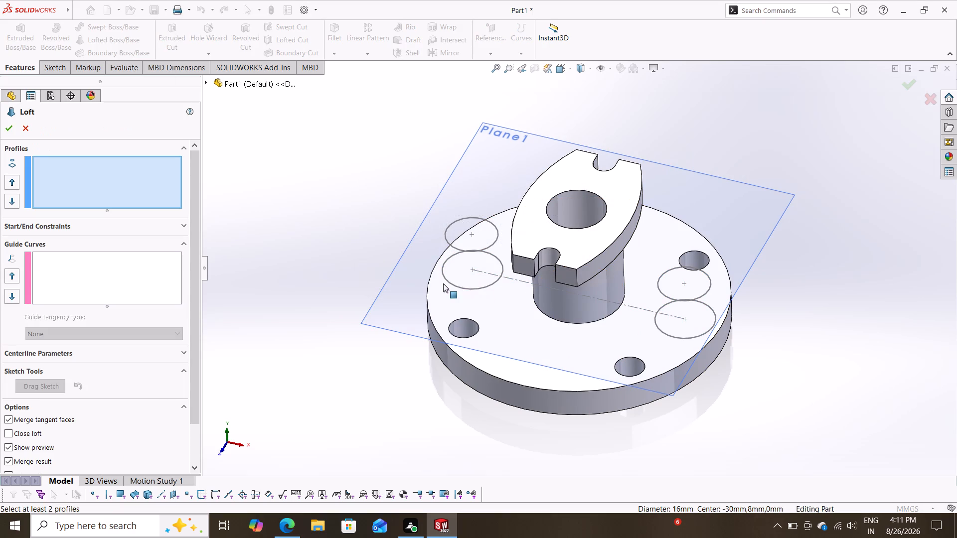
{"action": "left_click", "coordinate": [457, 286]}
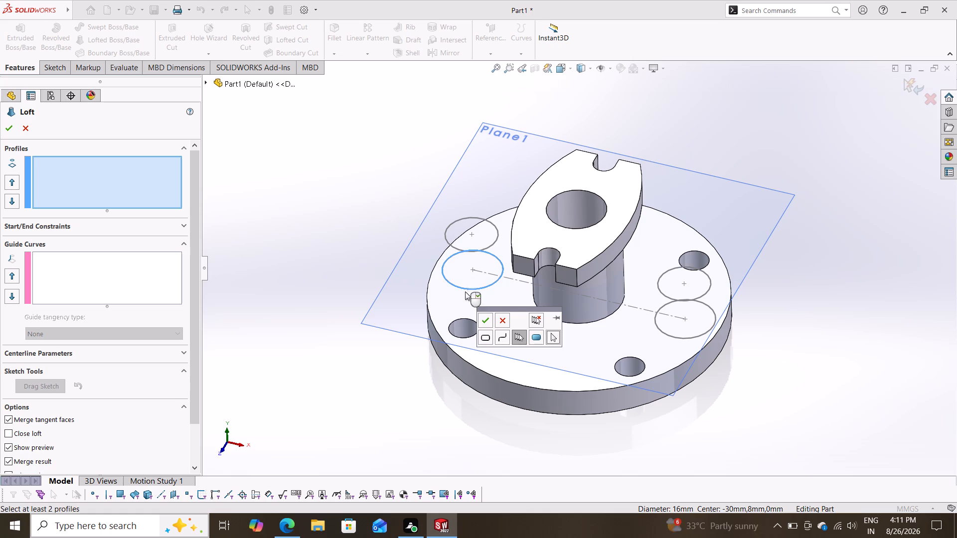
{"action": "left_click", "coordinate": [484, 319]}
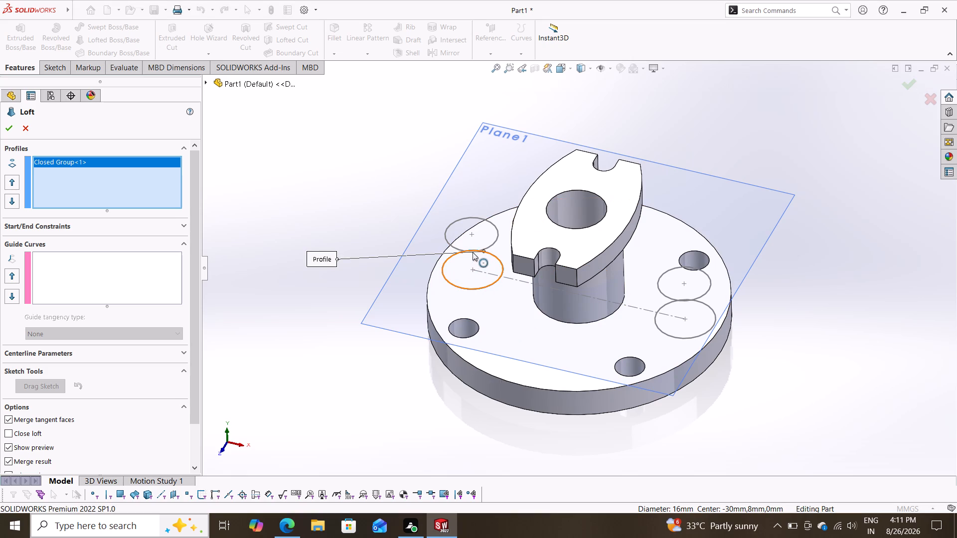
{"action": "left_click", "coordinate": [492, 242]}
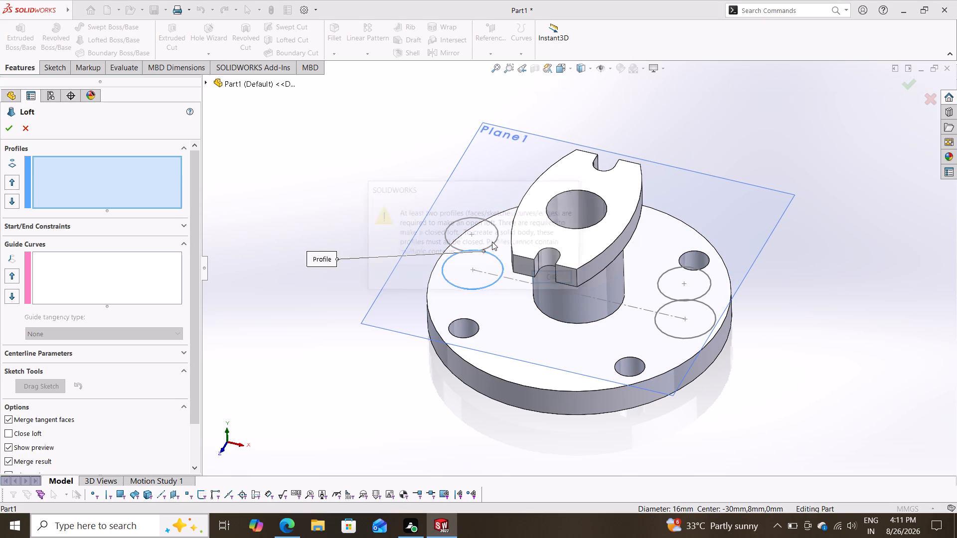
{"action": "left_click", "coordinate": [552, 277]}
{"action": "scroll", "coordinate": [504, 274], "scroll_direction": "down", "scroll_amount": 2}
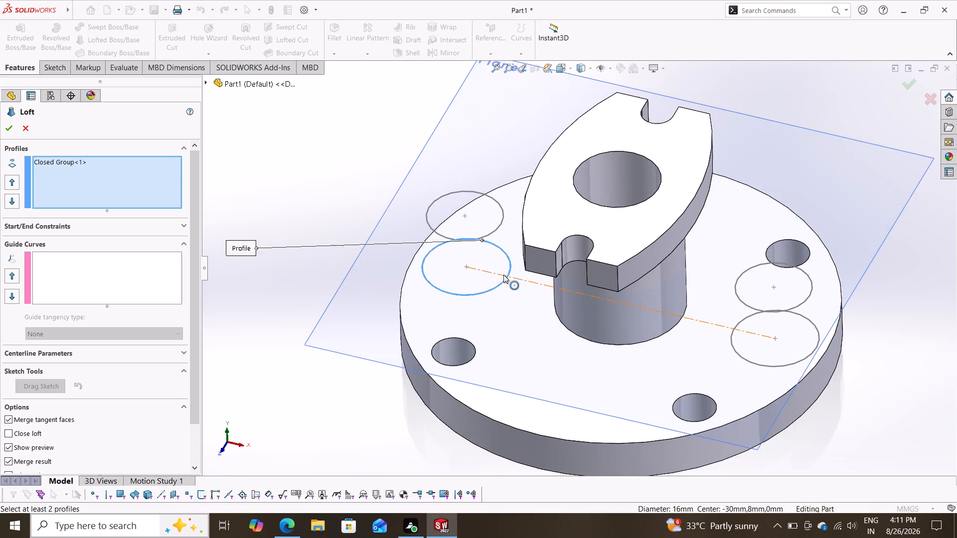
{"action": "scroll", "coordinate": [503, 274], "scroll_direction": "down", "scroll_amount": 2}
{"action": "left_click", "coordinate": [505, 207]}
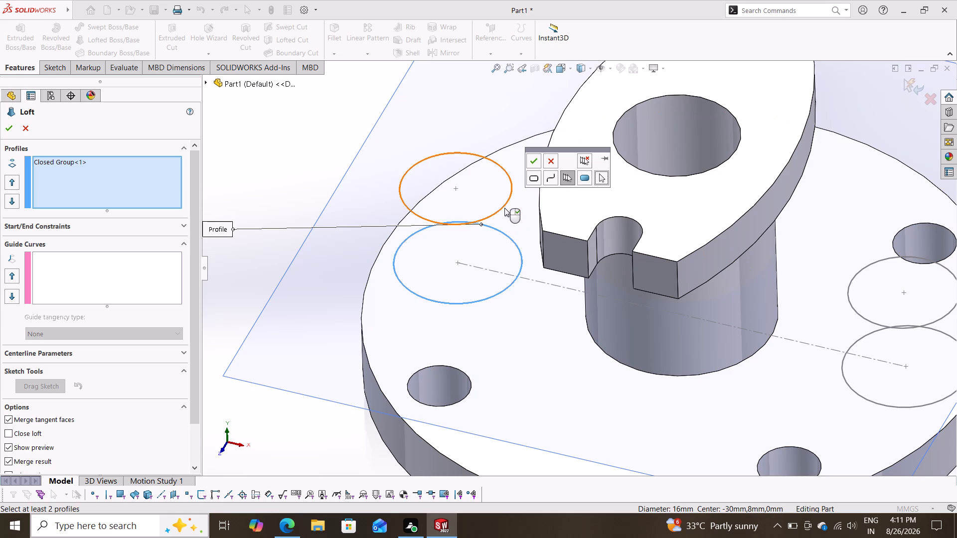
{"action": "left_click", "coordinate": [533, 161]}
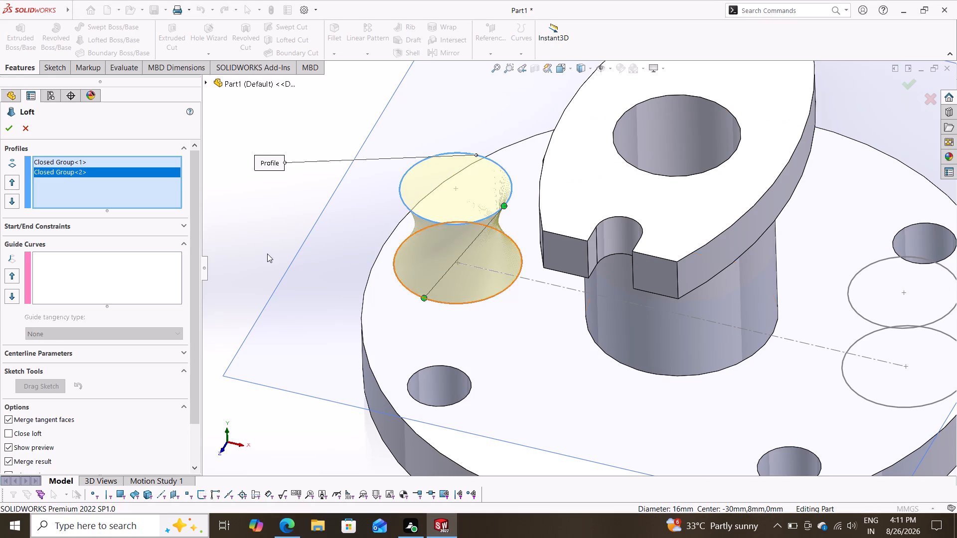
{"action": "left_click", "coordinate": [5, 132]}
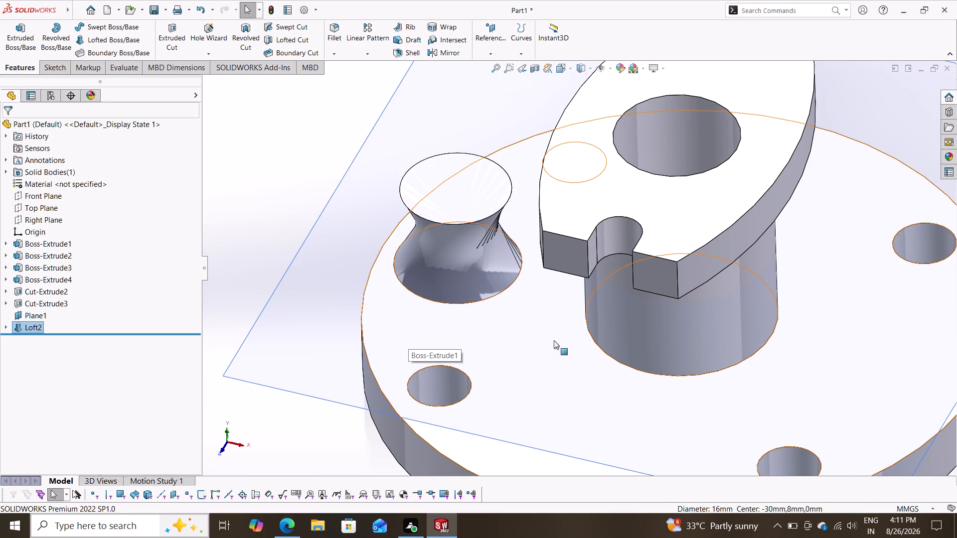
Examine the shape of the lofted boss's side surface from several angles.
{"action": "scroll", "coordinate": [507, 348], "scroll_direction": "down", "scroll_amount": 2}
{"action": "scroll", "coordinate": [475, 348], "scroll_direction": "up", "scroll_amount": 5}
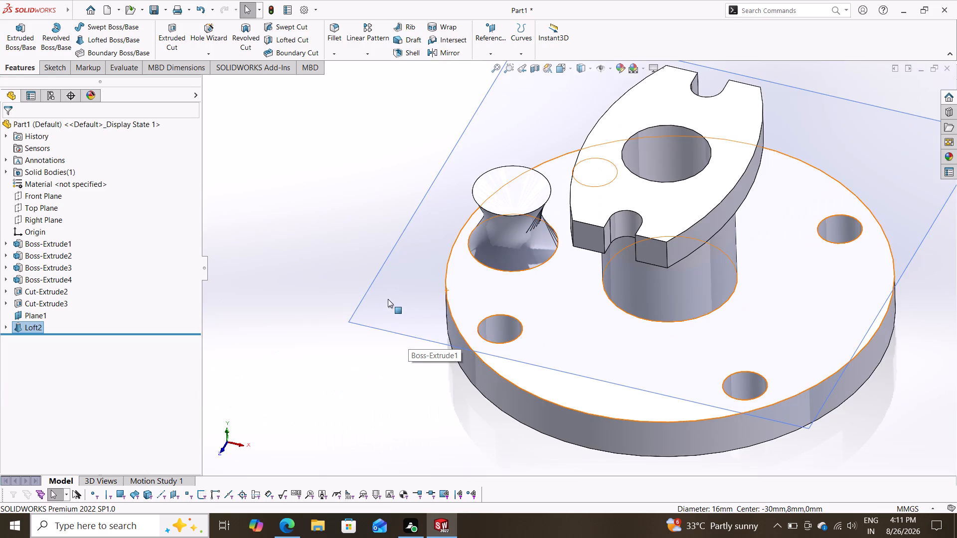
{"action": "middle_click_drag", "start_coordinate": [388, 283], "coordinate": [477, 347]}
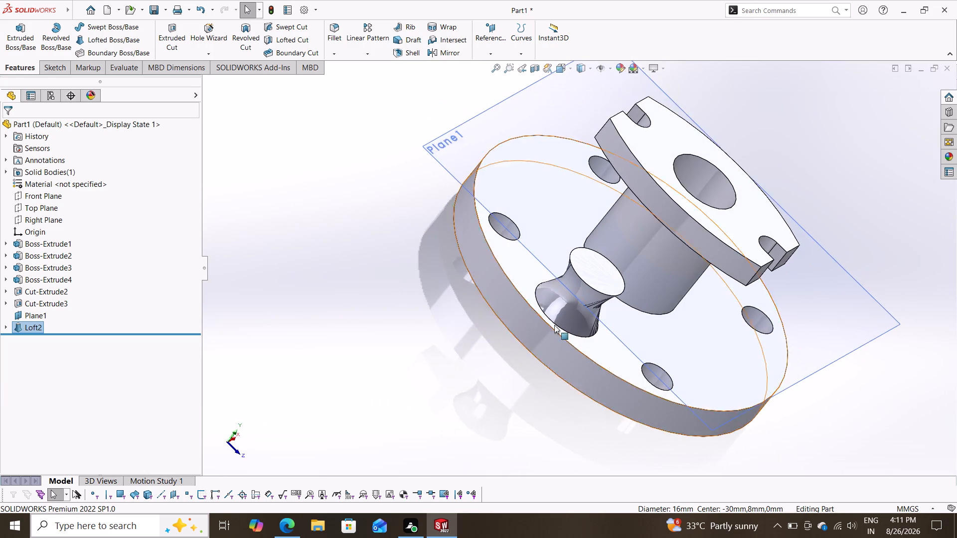
{"action": "scroll", "coordinate": [589, 319], "scroll_direction": "down", "scroll_amount": 3}
{"action": "middle_click_drag", "start_coordinate": [420, 363], "coordinate": [420, 299]}
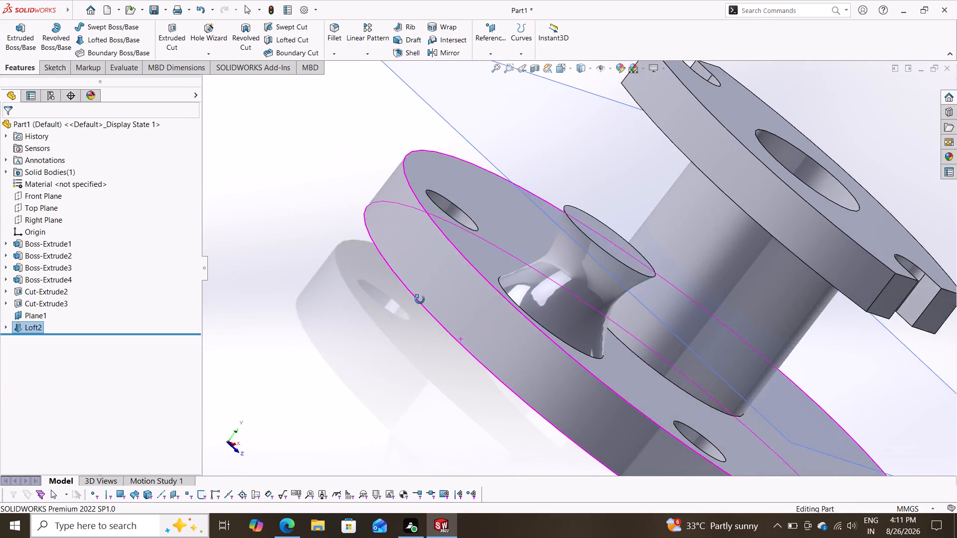
{"action": "middle_click_drag", "start_coordinate": [420, 299], "coordinate": [410, 291]}
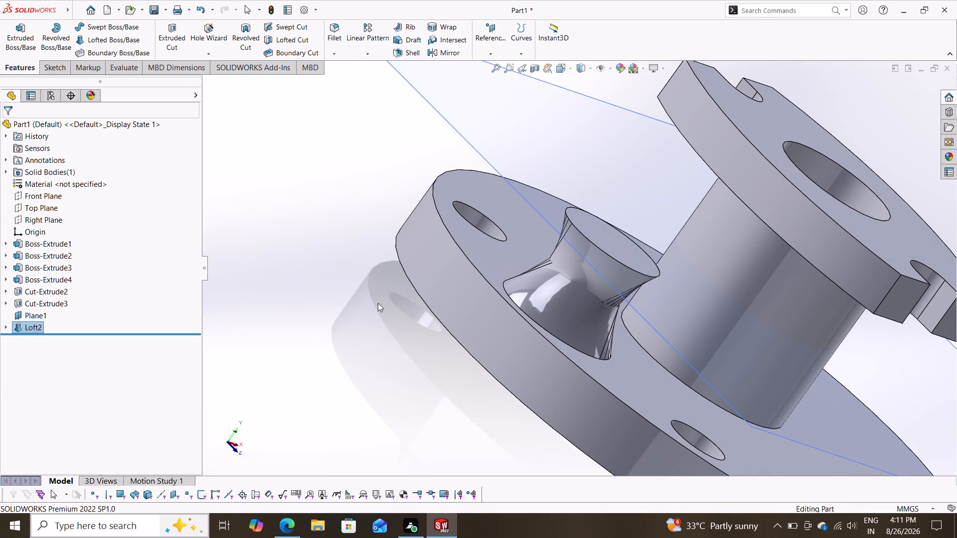
{"action": "scroll", "coordinate": [371, 323], "scroll_direction": "down", "scroll_amount": 2}
{"action": "scroll", "coordinate": [395, 323], "scroll_direction": "up", "scroll_amount": 3}
{"action": "middle_click_drag", "start_coordinate": [419, 320], "coordinate": [450, 403]}
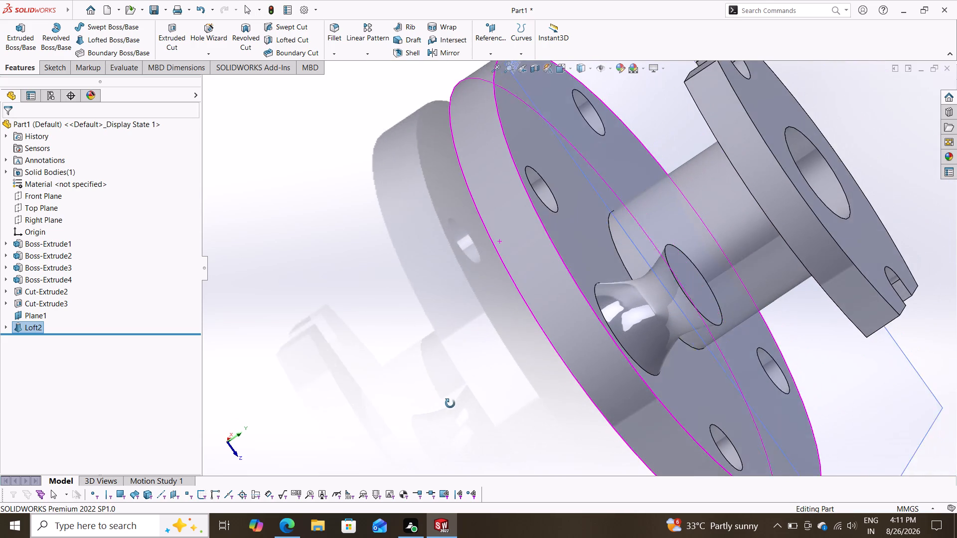
{"action": "middle_click_drag", "start_coordinate": [450, 403], "coordinate": [455, 403]}
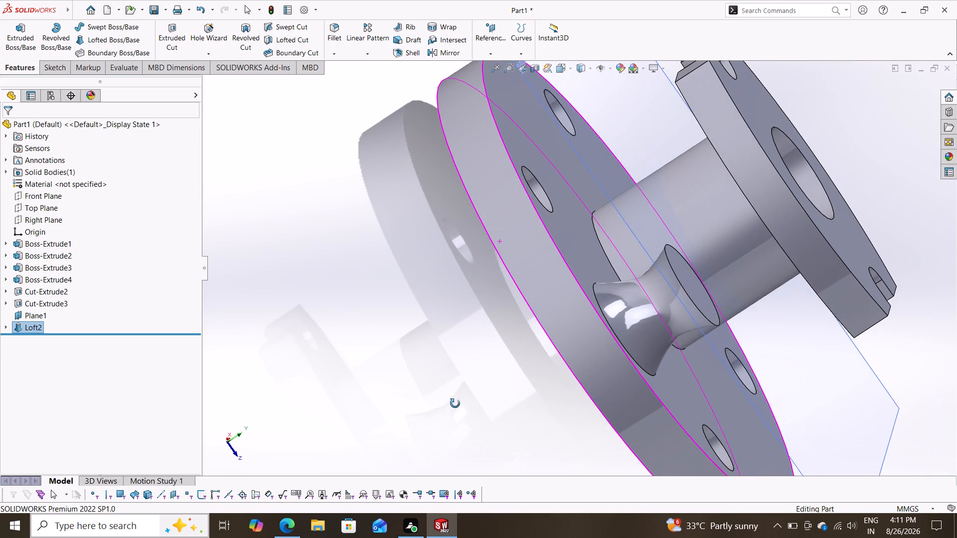
{"action": "middle_click_drag", "start_coordinate": [455, 403], "coordinate": [378, 320]}
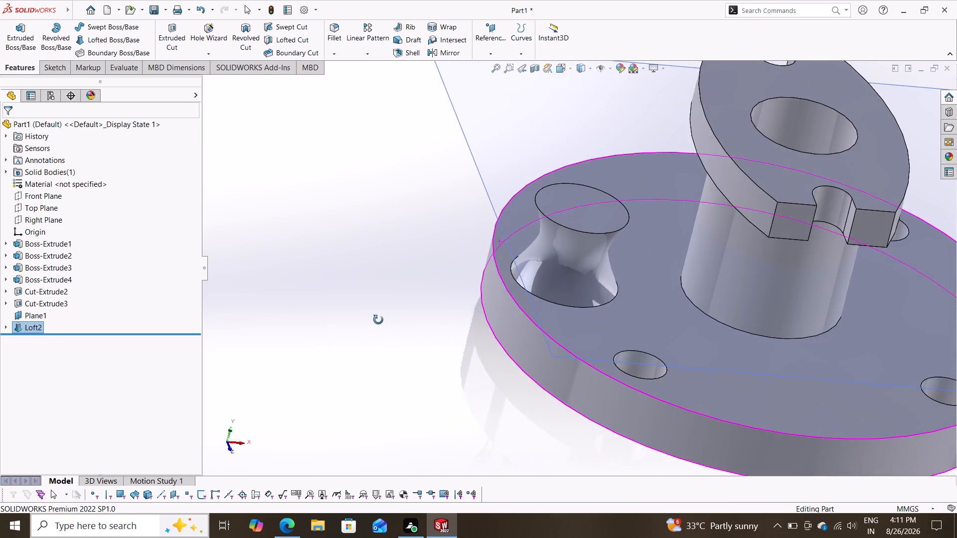
{"action": "middle_click_drag", "start_coordinate": [378, 320], "coordinate": [372, 299]}
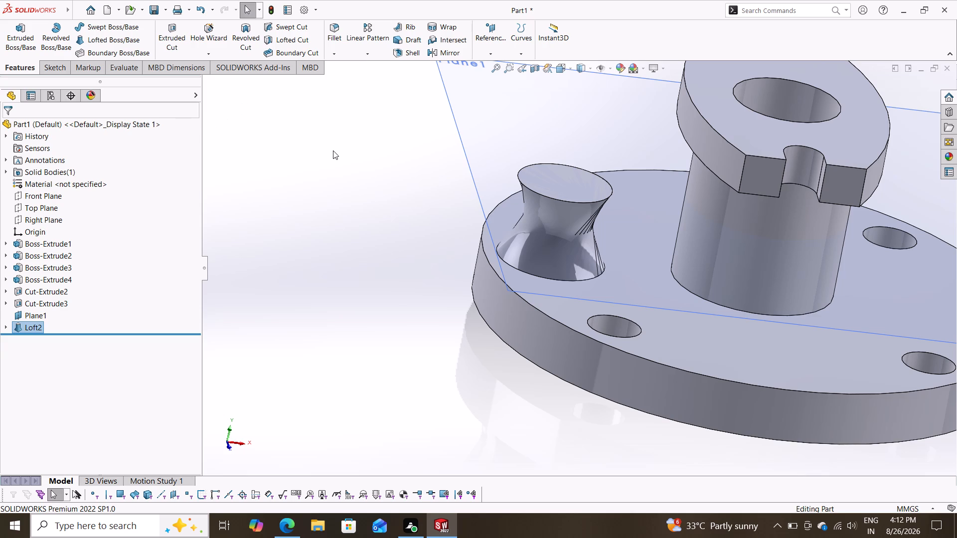
Undo the lofted boss on the disc's negative-X side.
{"action": "key", "text": "ctrl+z"}
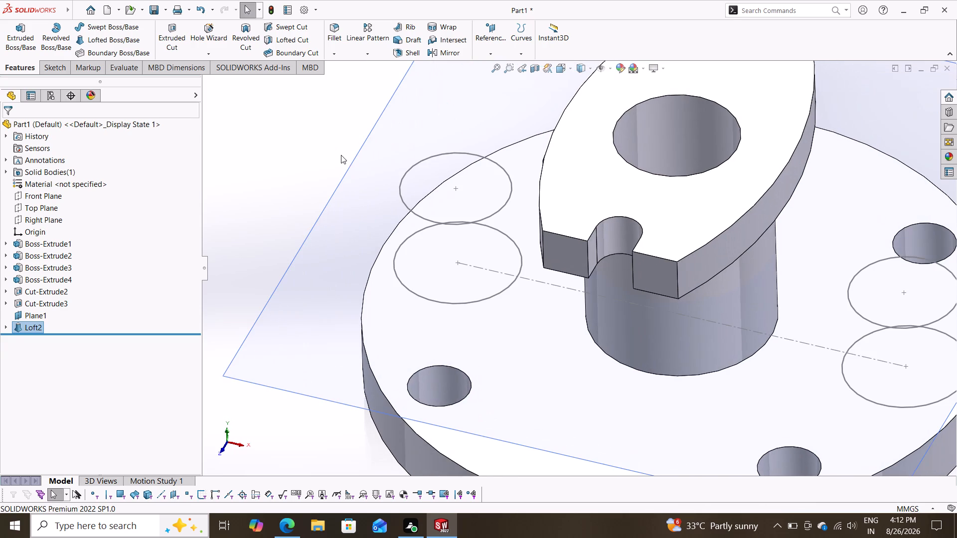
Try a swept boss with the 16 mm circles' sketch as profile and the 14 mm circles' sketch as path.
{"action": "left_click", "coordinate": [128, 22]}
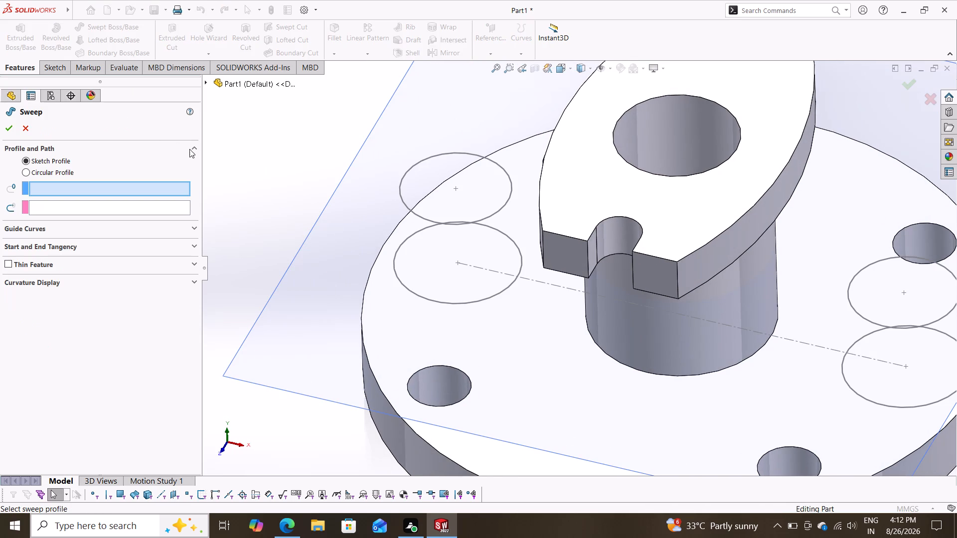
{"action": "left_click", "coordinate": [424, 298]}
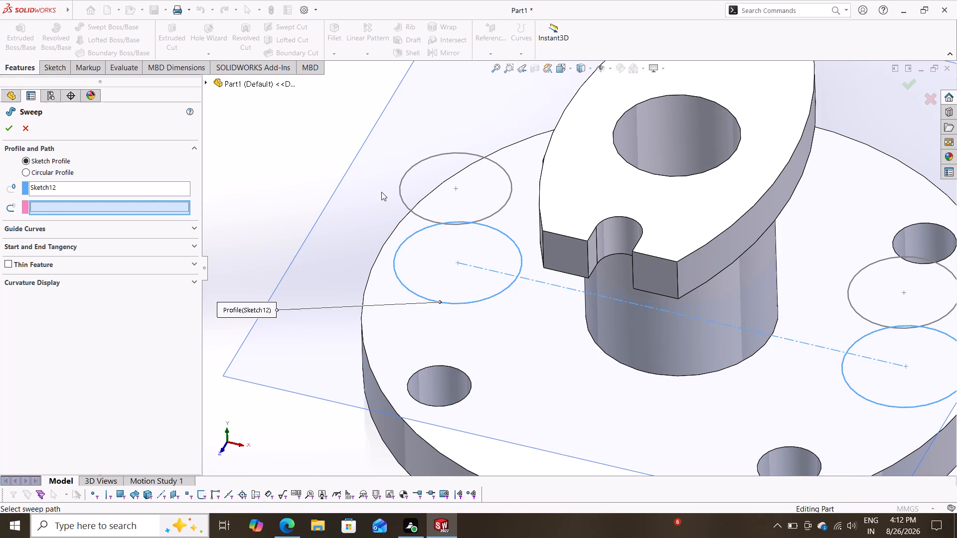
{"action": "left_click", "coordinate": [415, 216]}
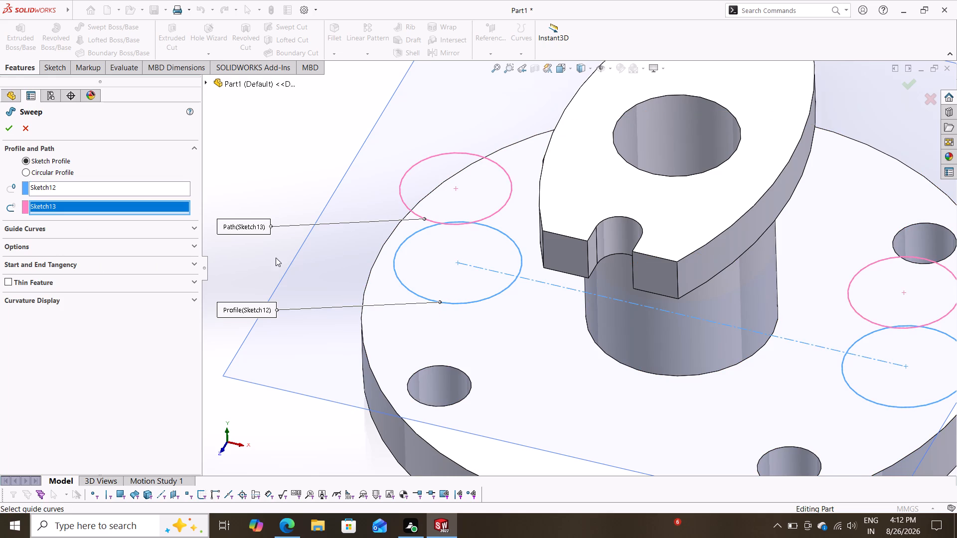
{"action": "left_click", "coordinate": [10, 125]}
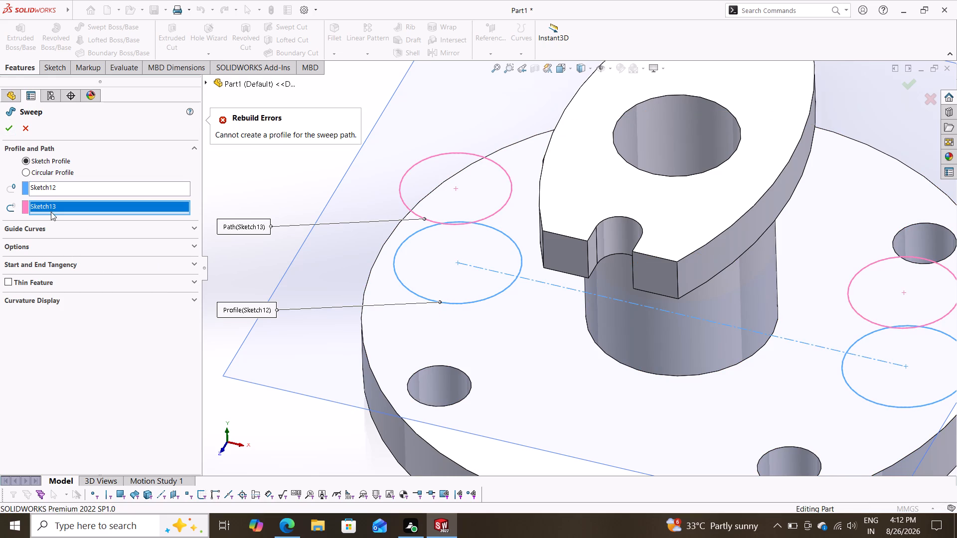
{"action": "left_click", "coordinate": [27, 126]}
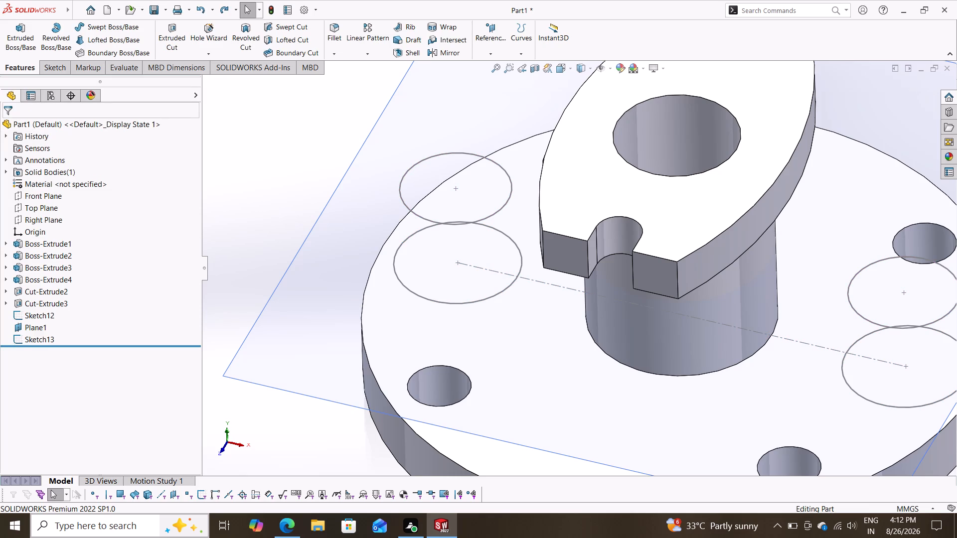
Loft a boss from the 16 mm circle on the disc face to the 14 mm circle above it, on the negative-X side.
{"action": "left_click", "coordinate": [102, 38]}
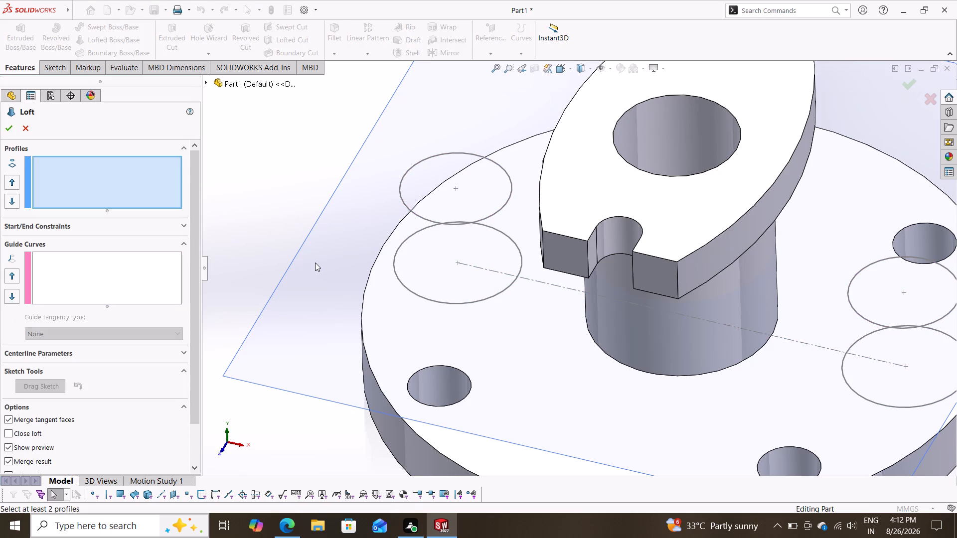
{"action": "left_click", "coordinate": [411, 292]}
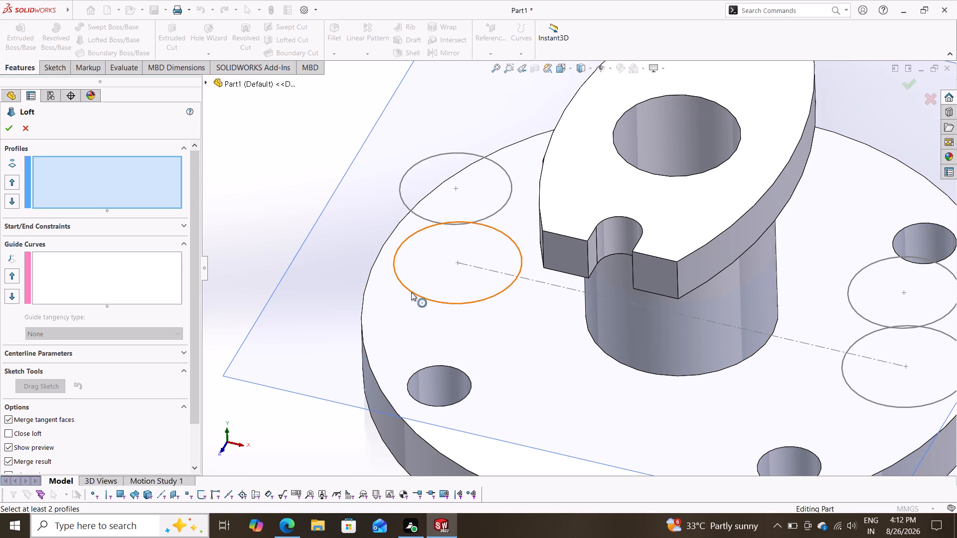
{"action": "left_click", "coordinate": [455, 225]}
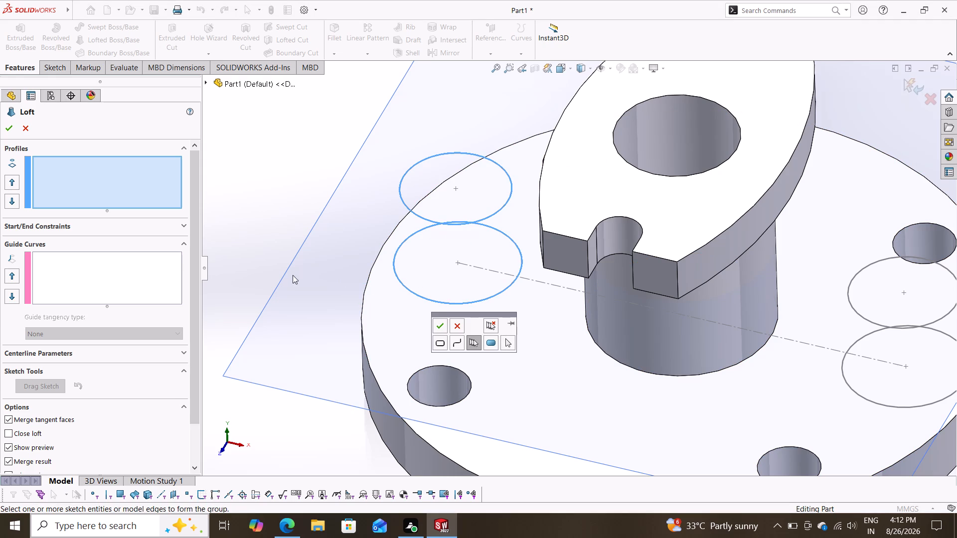
{"action": "left_click", "coordinate": [441, 325]}
{"action": "left_click", "coordinate": [559, 257]}
{"action": "left_click", "coordinate": [464, 324]}
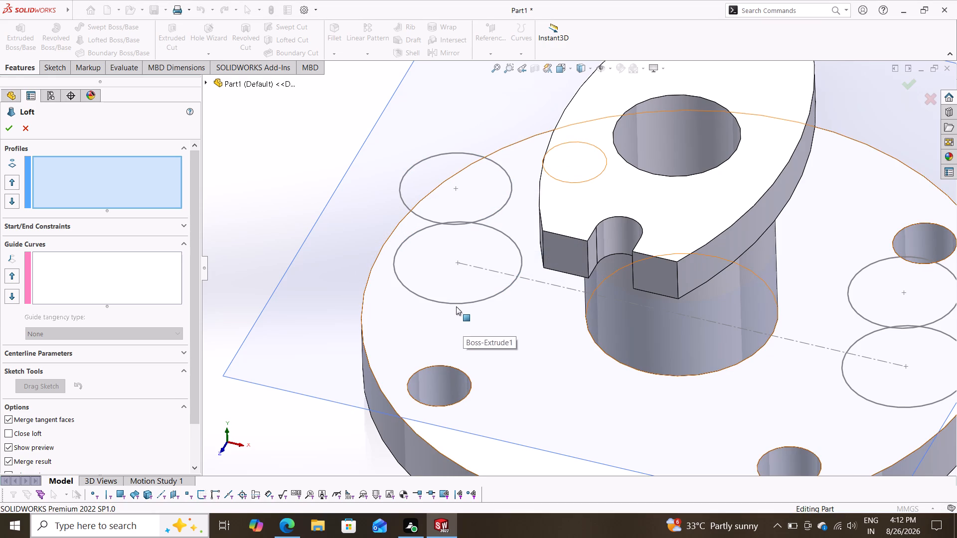
{"action": "left_click", "coordinate": [458, 303]}
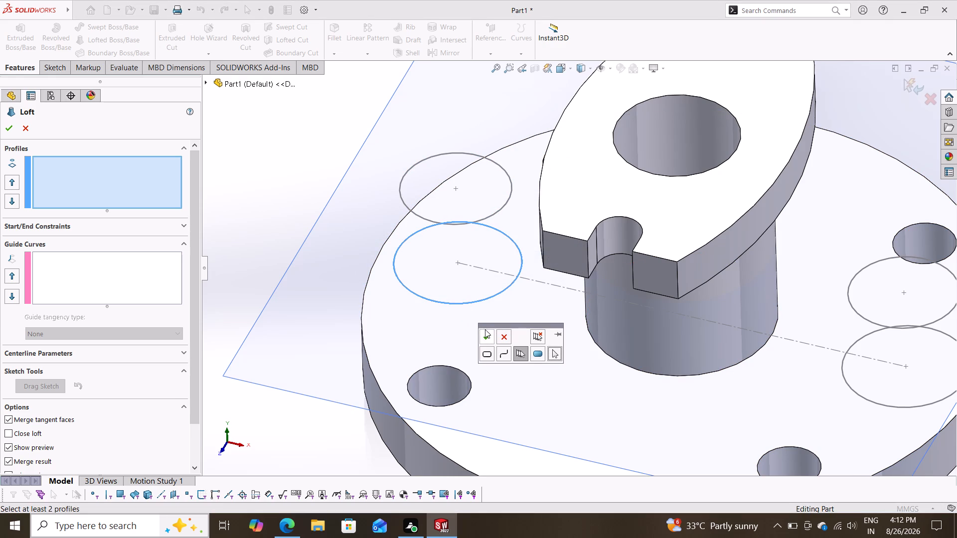
{"action": "left_click", "coordinate": [485, 332]}
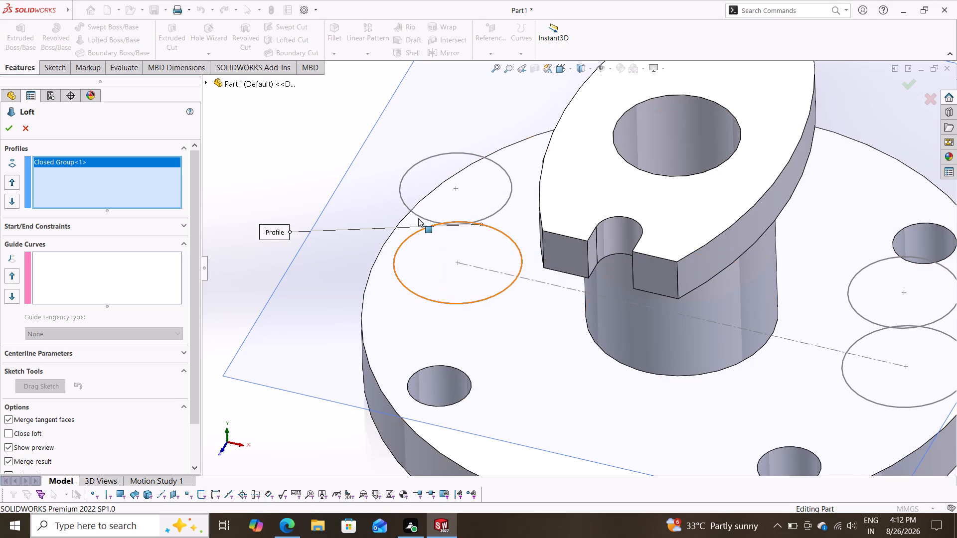
{"action": "left_click", "coordinate": [417, 216]}
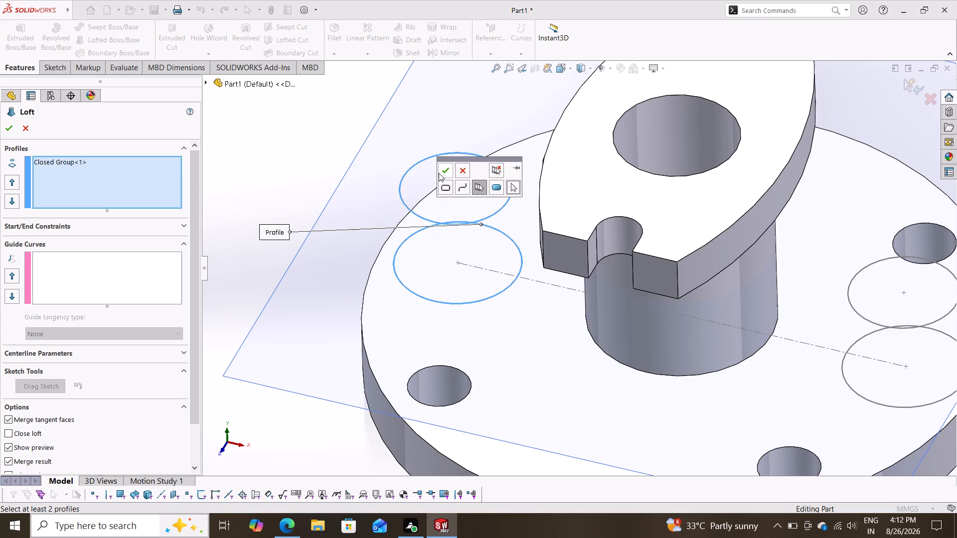
{"action": "left_click", "coordinate": [442, 171]}
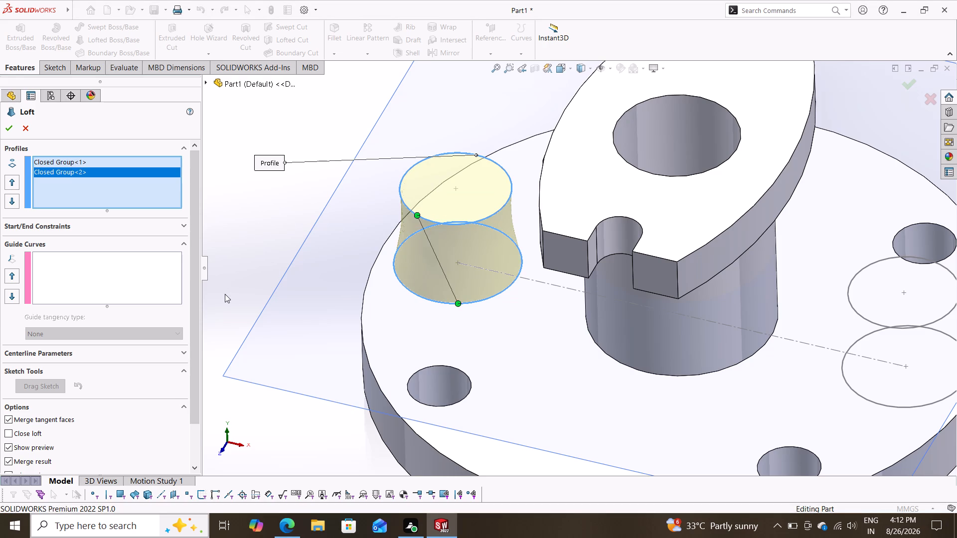
{"action": "middle_click_drag", "start_coordinate": [276, 202], "coordinate": [319, 236]}
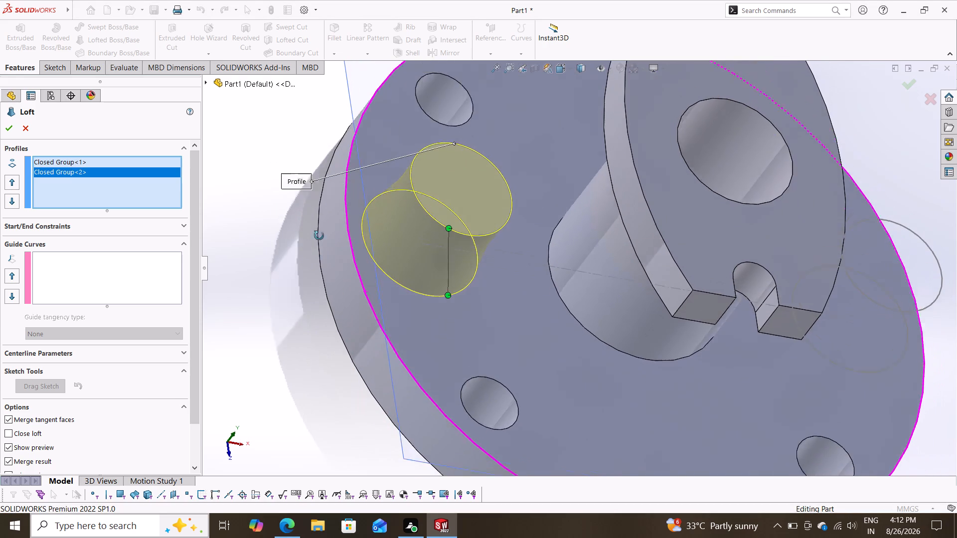
{"action": "middle_click_drag", "start_coordinate": [319, 236], "coordinate": [322, 219]}
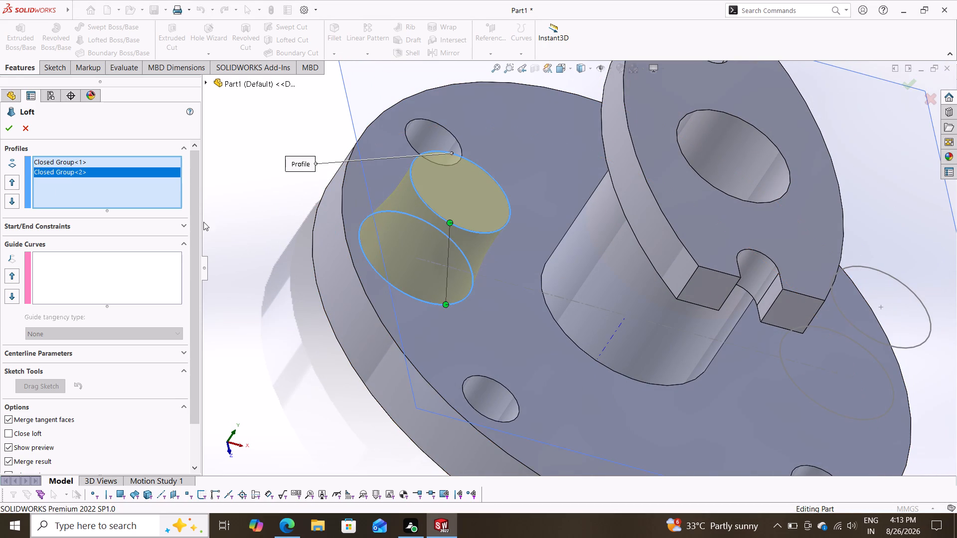
{"action": "left_click", "coordinate": [7, 122]}
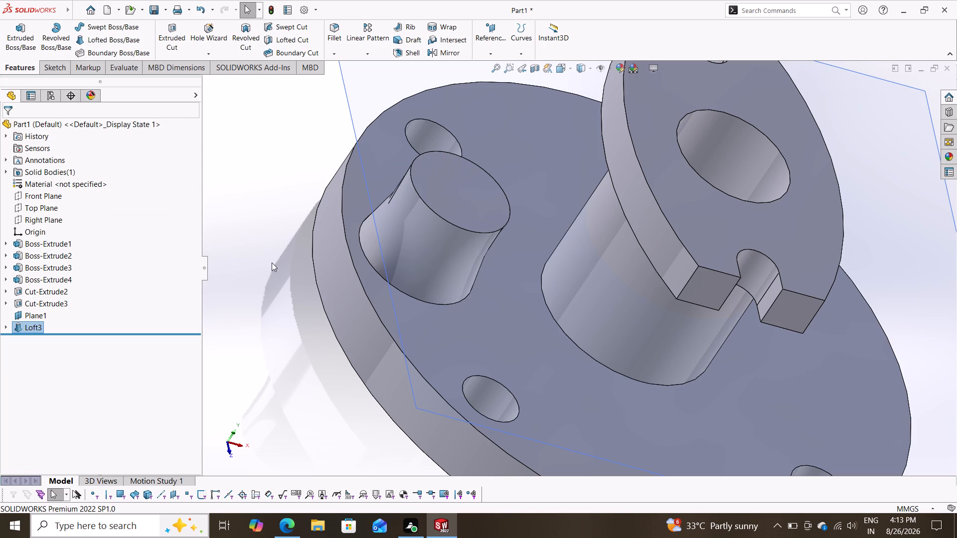
Hide the offset reference plane above the disc.
{"action": "middle_click_drag", "start_coordinate": [236, 281], "coordinate": [261, 319]}
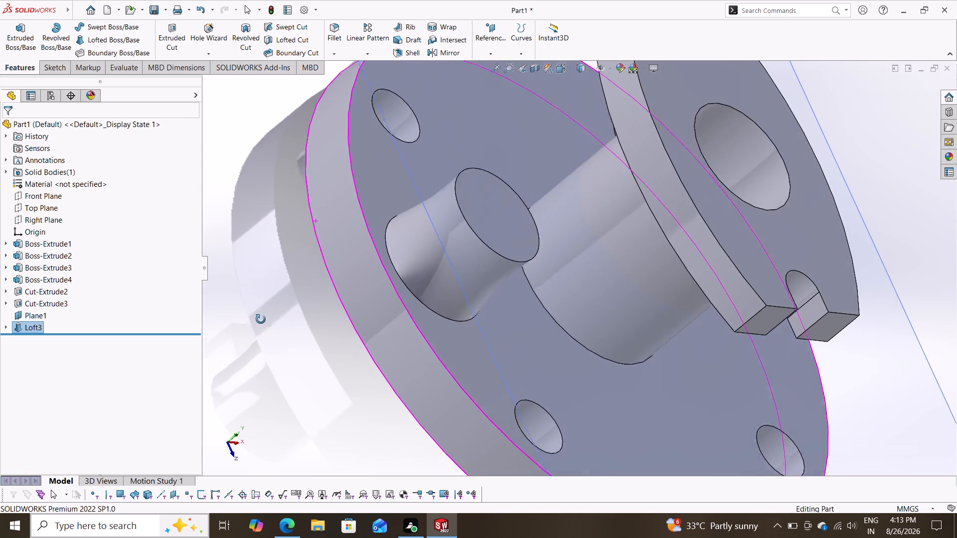
{"action": "middle_click_drag", "start_coordinate": [261, 319], "coordinate": [194, 286]}
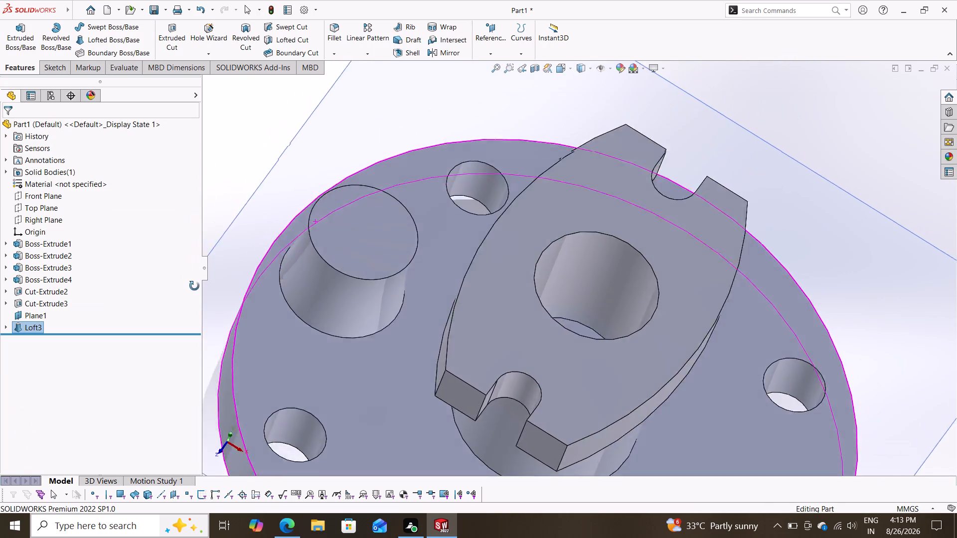
{"action": "middle_click_drag", "start_coordinate": [194, 286], "coordinate": [259, 268]}
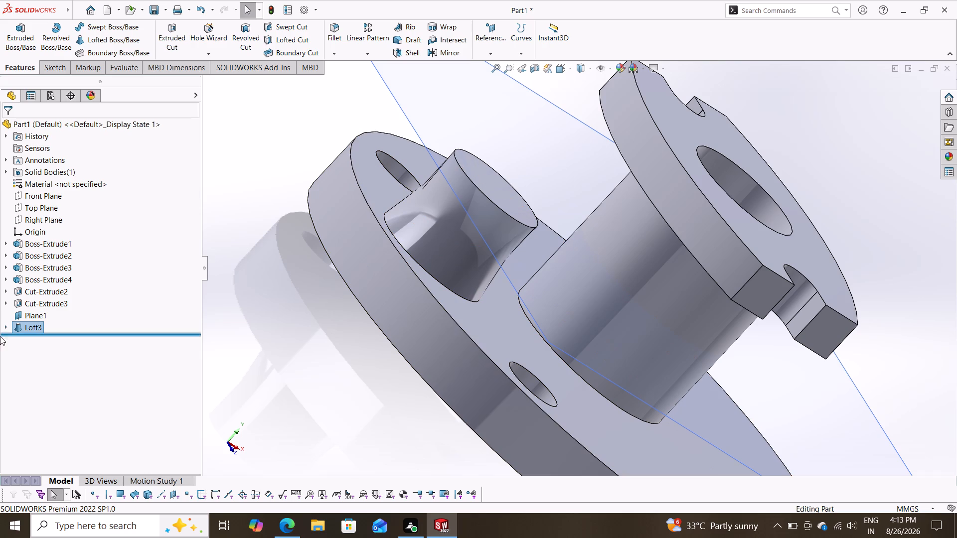
{"action": "left_click", "coordinate": [32, 313]}
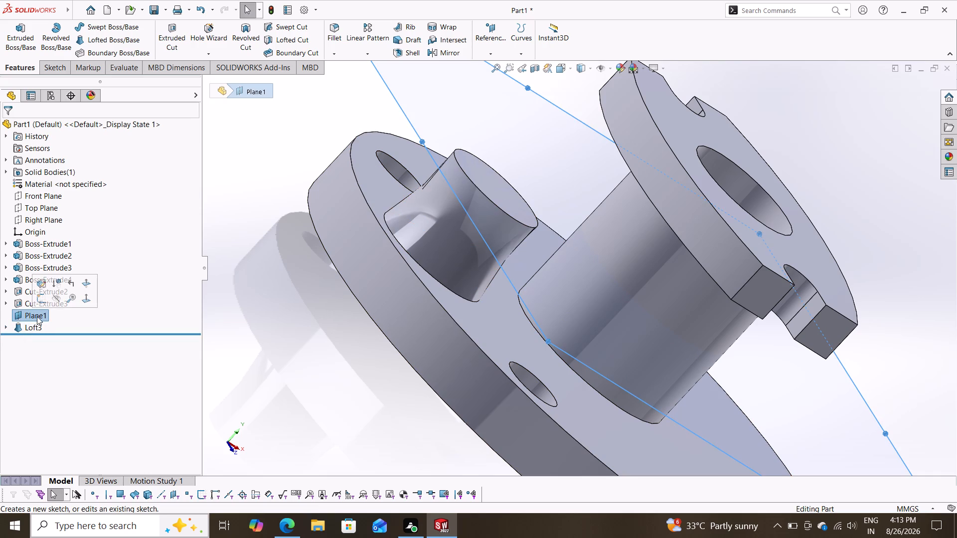
{"action": "left_click", "coordinate": [54, 297]}
Sketch a vertical construction line about 32.5 mm long from the origin on the disc's top face.
{"action": "middle_click_drag", "start_coordinate": [305, 368], "coordinate": [266, 378]}
{"action": "left_click", "coordinate": [529, 346]}
{"action": "left_click", "coordinate": [574, 316]}
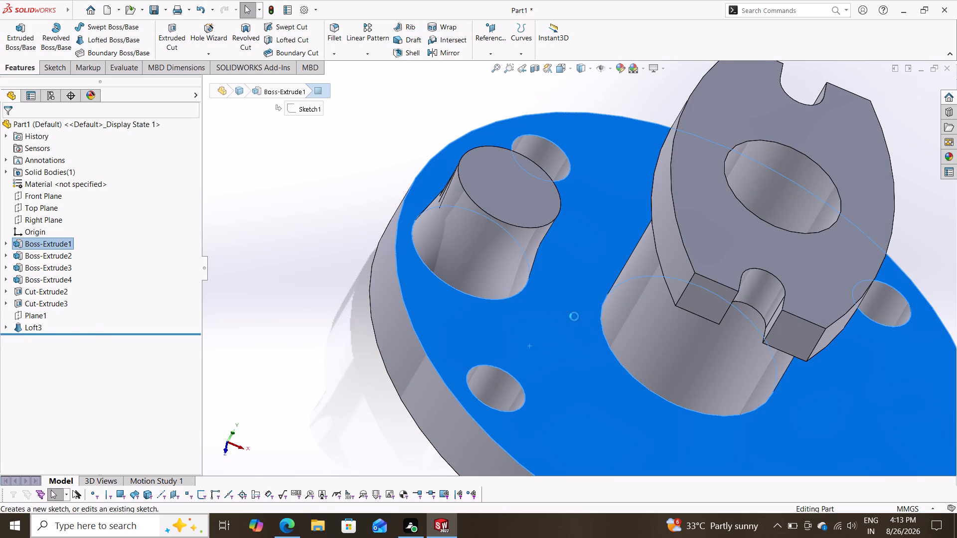
{"action": "scroll", "coordinate": [575, 317], "scroll_direction": "down", "scroll_amount": 1}
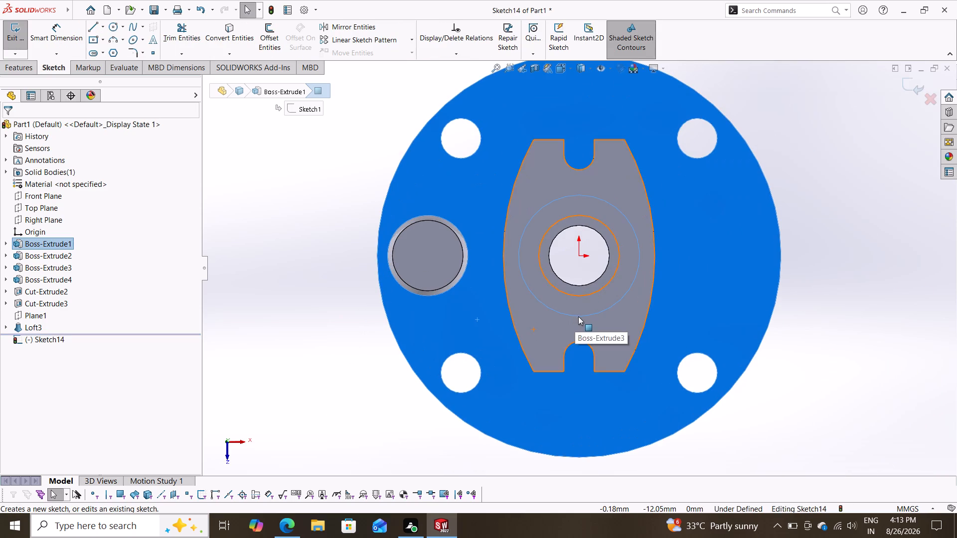
{"action": "left_click", "coordinate": [103, 27]}
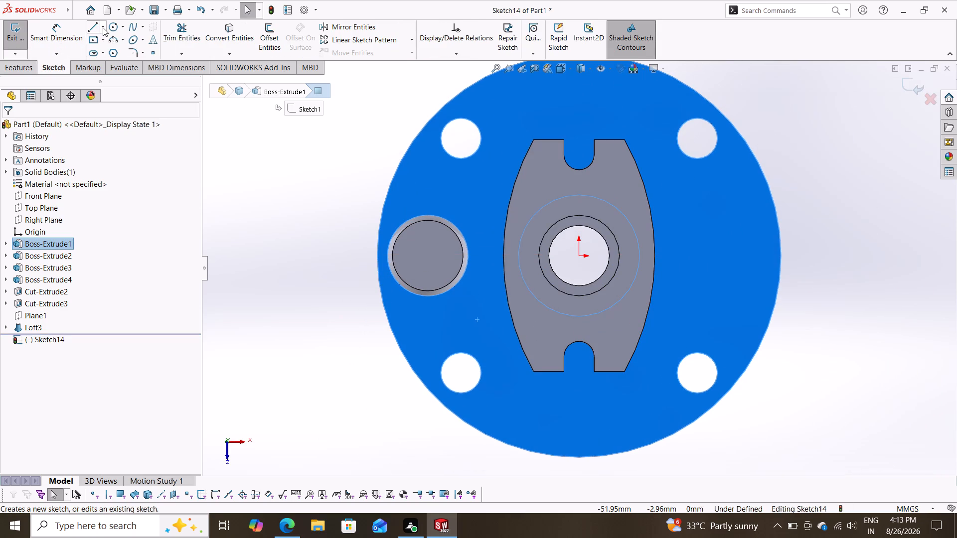
{"action": "left_click", "coordinate": [105, 51]}
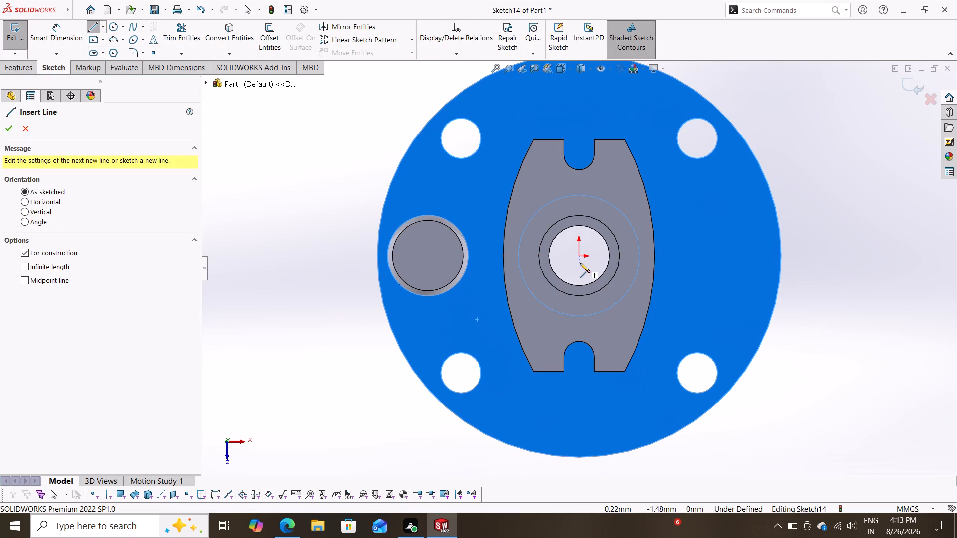
{"action": "left_click", "coordinate": [580, 258]}
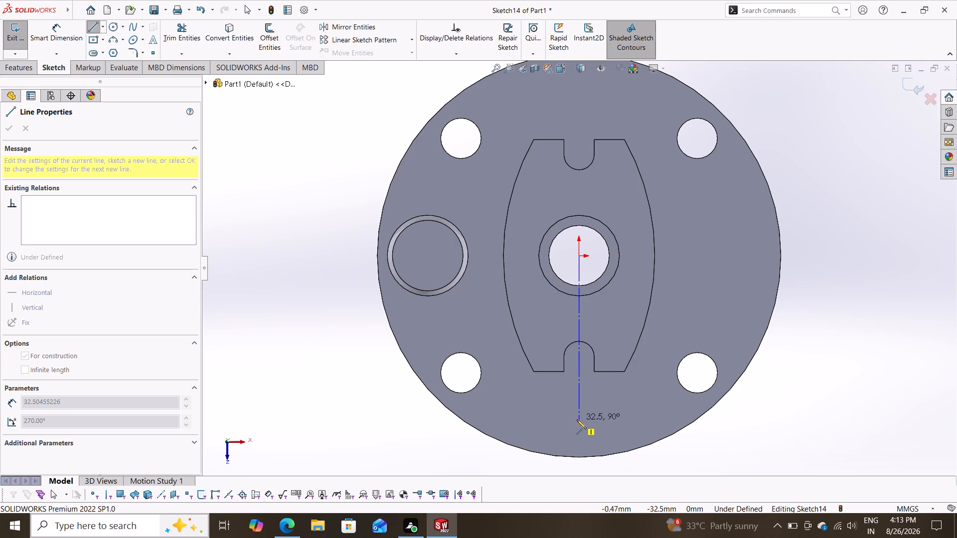
{"action": "left_click", "coordinate": [577, 419]}
{"action": "key", "text": "Escape"}
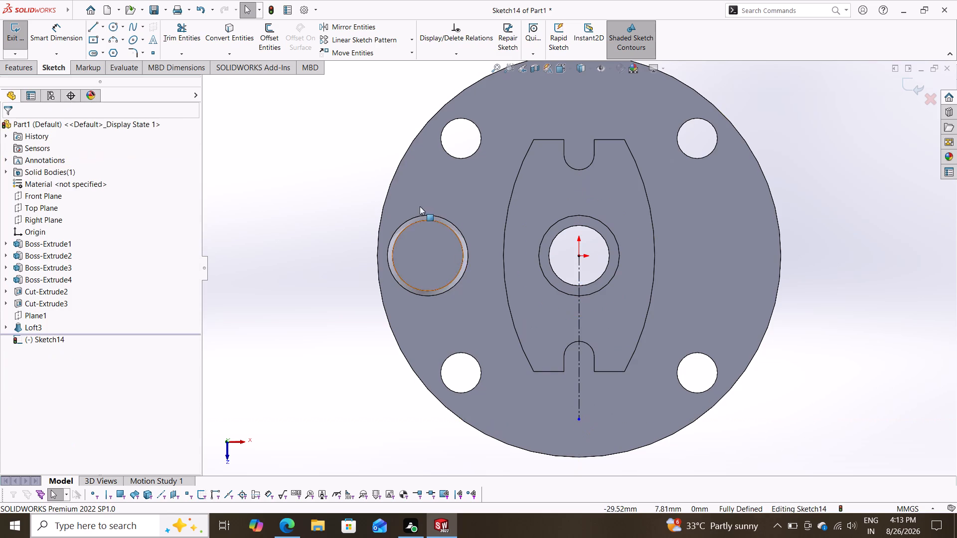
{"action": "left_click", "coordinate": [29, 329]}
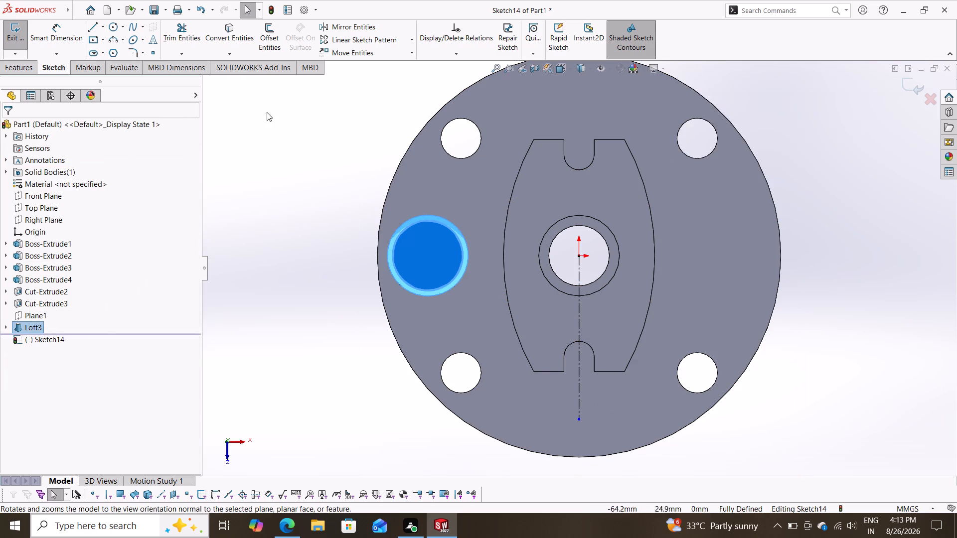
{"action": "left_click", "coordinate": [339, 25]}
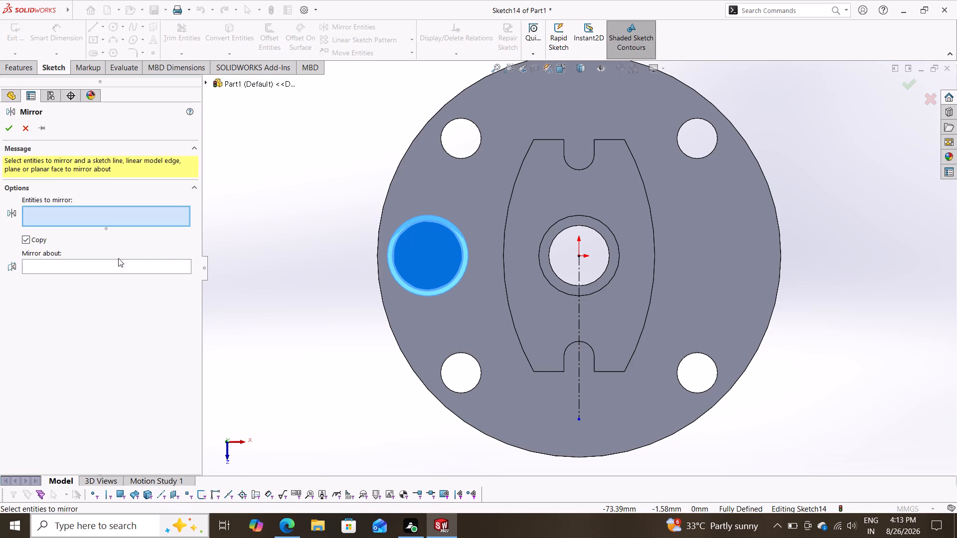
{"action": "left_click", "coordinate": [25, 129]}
Exit the construction line sketch on the disc's top face.
{"action": "left_click", "coordinate": [27, 69]}
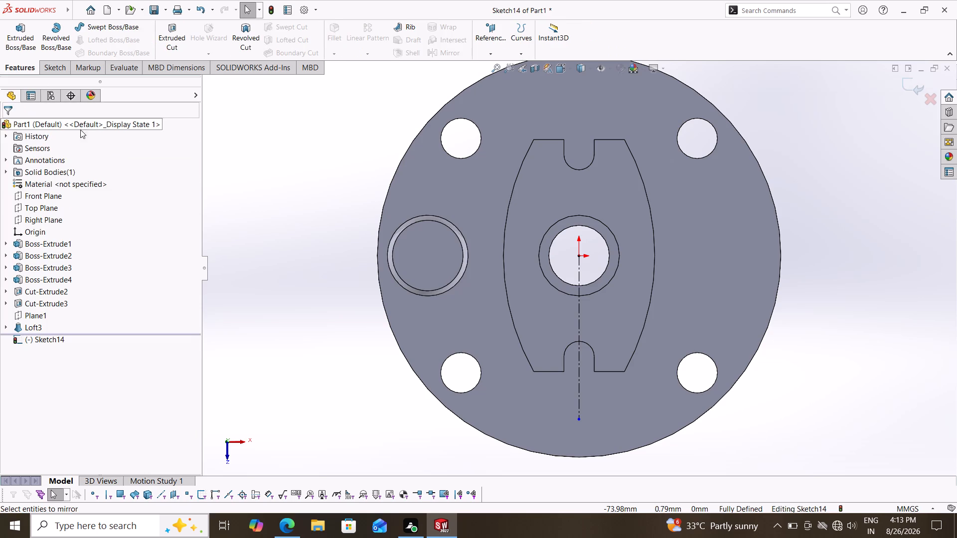
{"action": "left_click", "coordinate": [909, 80]}
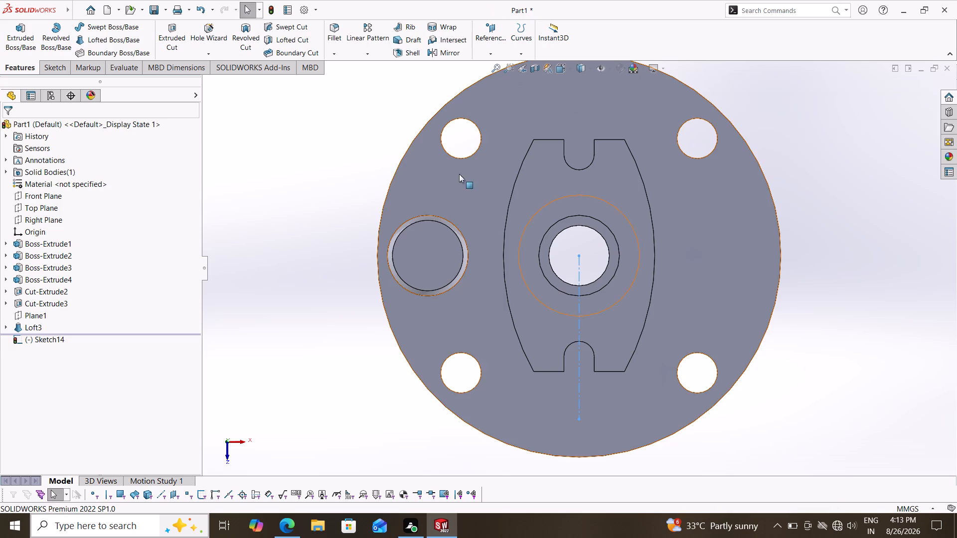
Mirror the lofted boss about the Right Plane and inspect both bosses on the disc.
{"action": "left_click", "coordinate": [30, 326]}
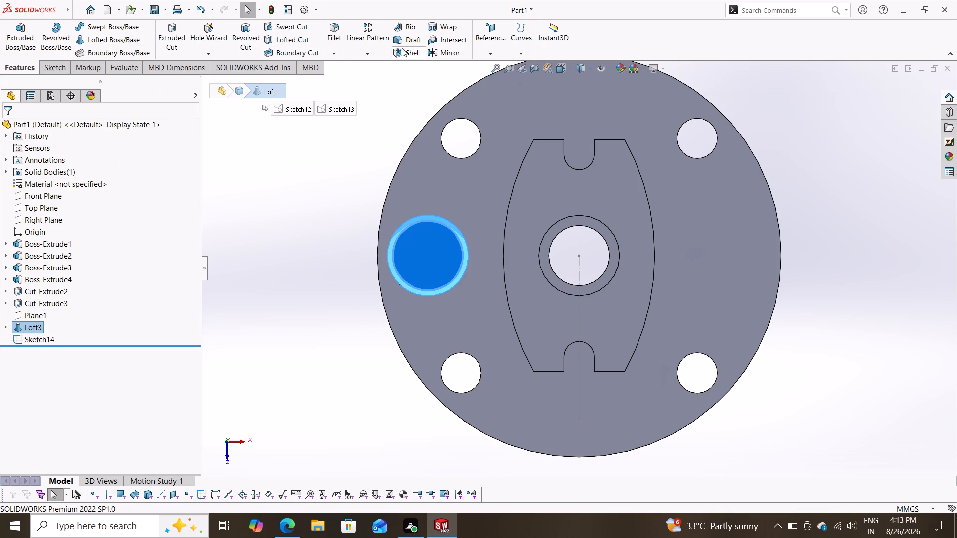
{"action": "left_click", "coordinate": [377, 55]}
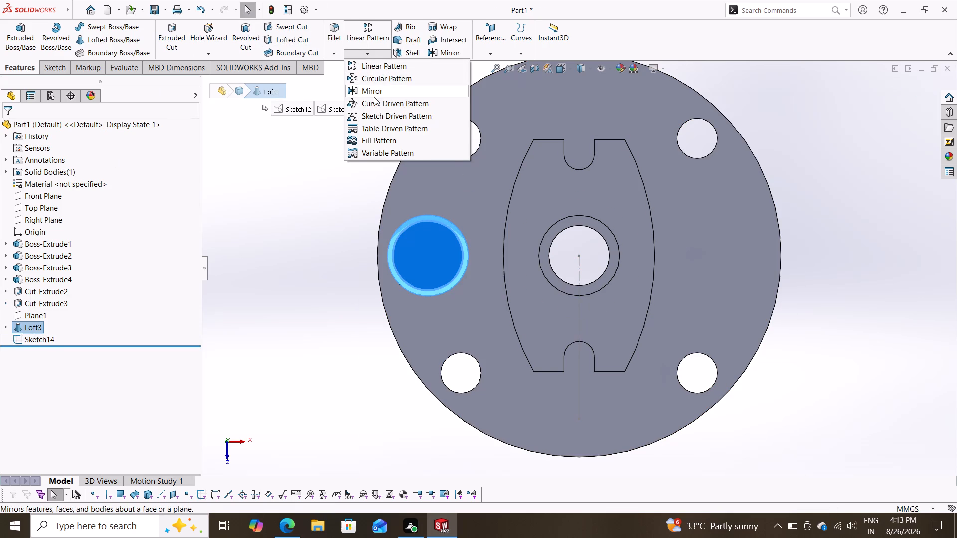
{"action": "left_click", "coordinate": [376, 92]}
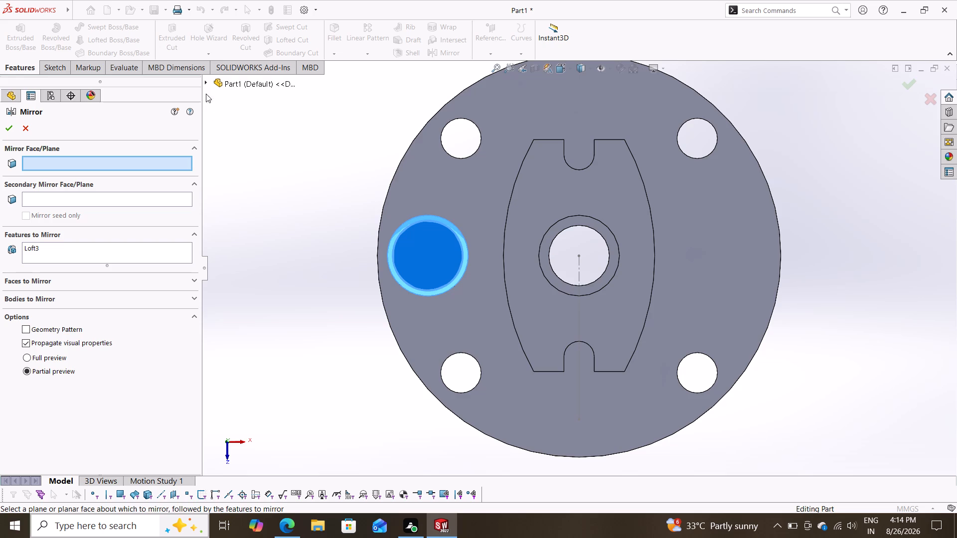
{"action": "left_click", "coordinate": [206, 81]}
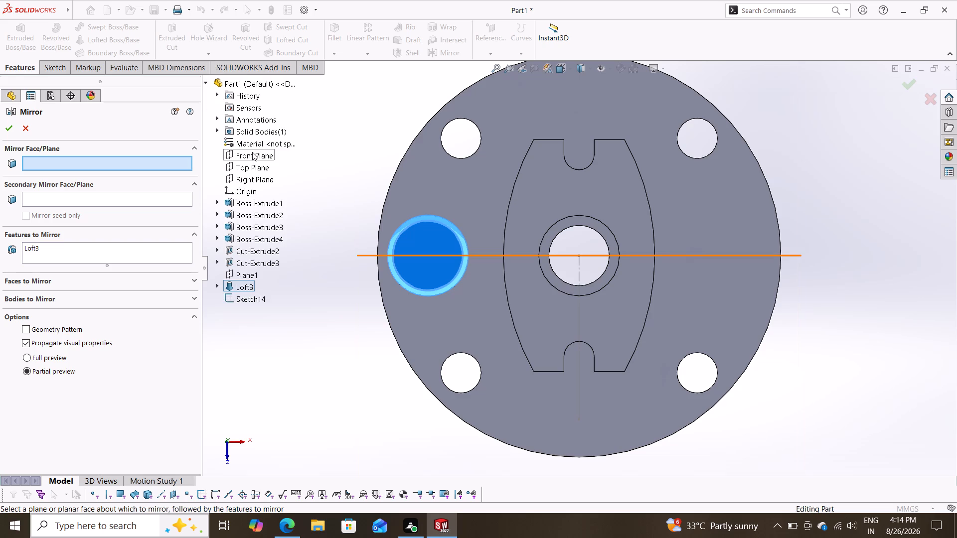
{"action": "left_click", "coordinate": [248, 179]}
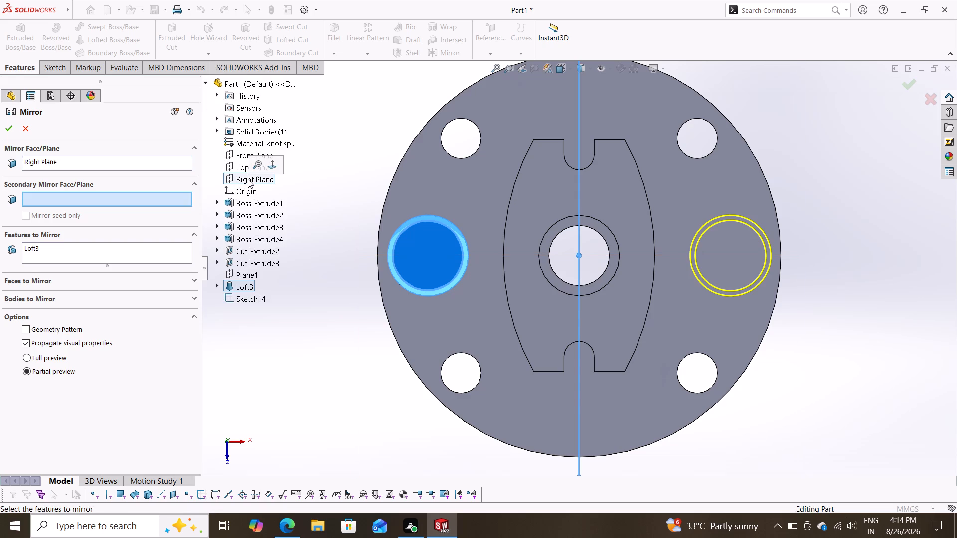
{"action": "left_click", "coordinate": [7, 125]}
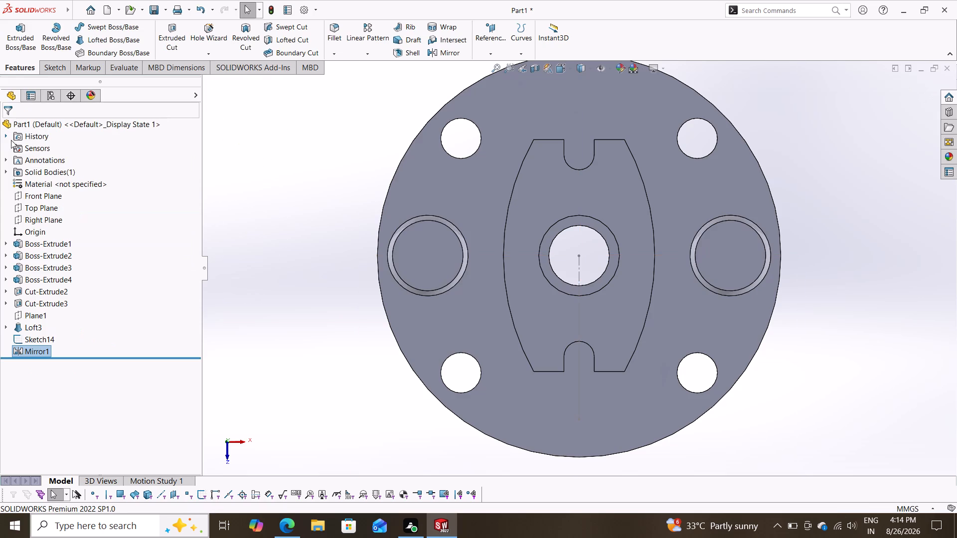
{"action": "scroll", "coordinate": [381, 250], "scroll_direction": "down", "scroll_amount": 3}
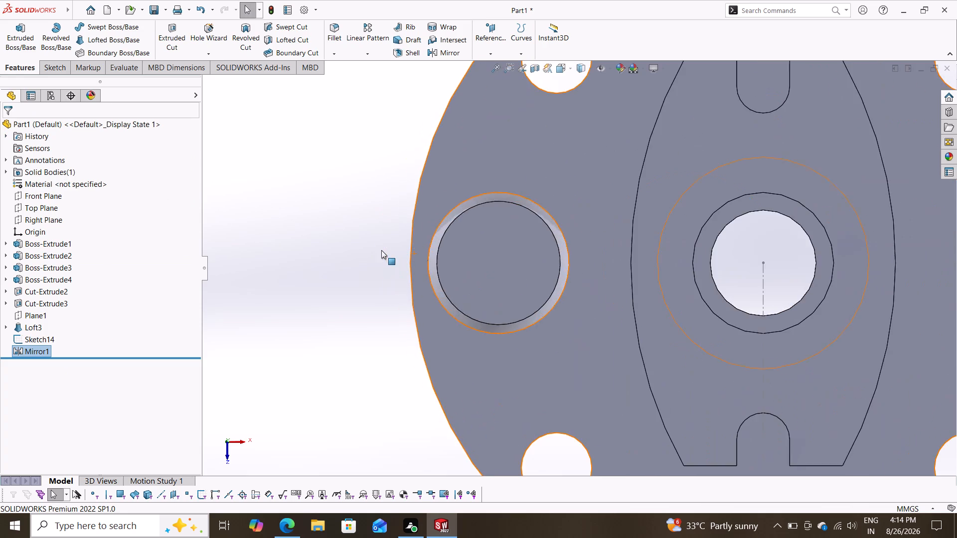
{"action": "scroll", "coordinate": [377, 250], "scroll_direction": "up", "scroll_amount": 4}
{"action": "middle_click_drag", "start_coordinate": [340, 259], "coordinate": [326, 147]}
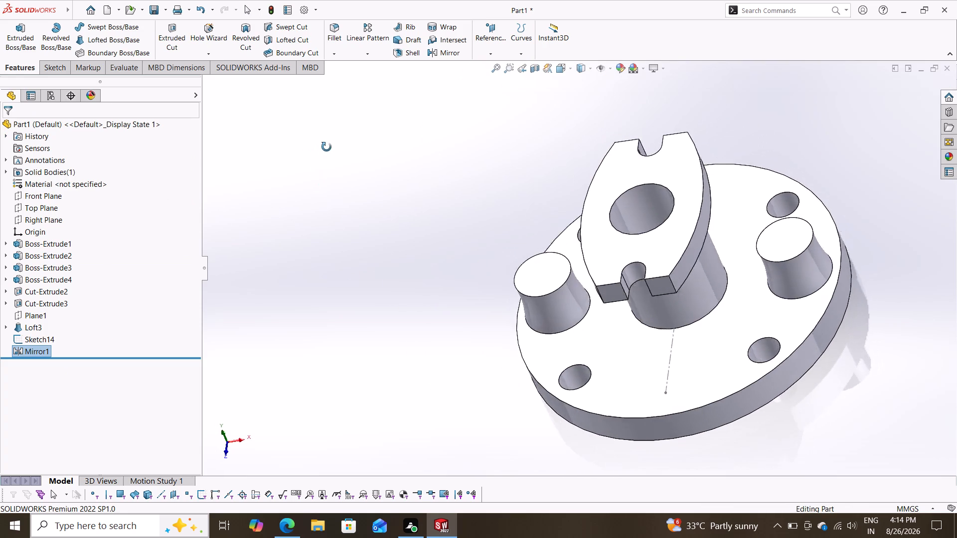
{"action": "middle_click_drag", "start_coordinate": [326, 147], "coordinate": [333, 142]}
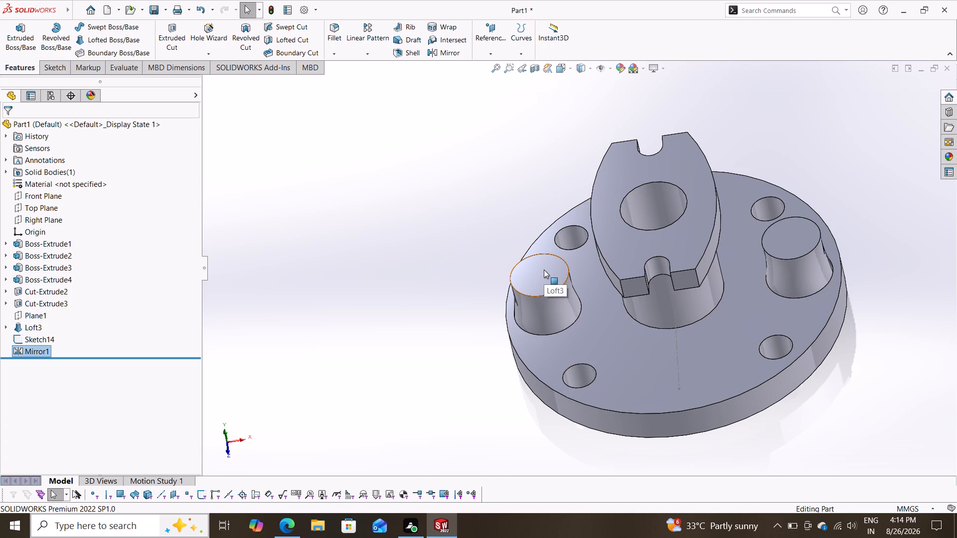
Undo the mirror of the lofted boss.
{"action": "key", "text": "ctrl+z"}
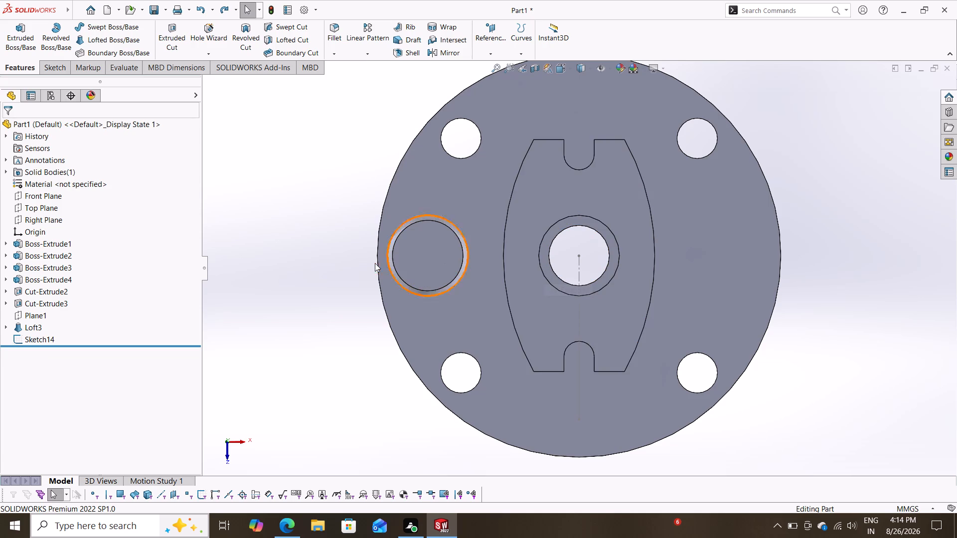
Sketch a circle centred on the lofted boss's top face and dimension its diameter to 8 mm.
{"action": "left_click", "coordinate": [419, 257]}
{"action": "left_click", "coordinate": [468, 226]}
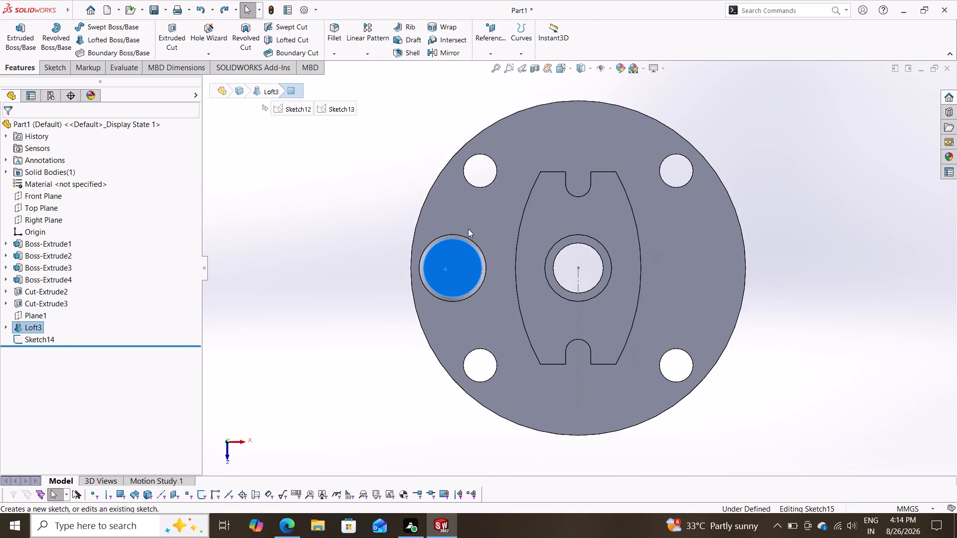
{"action": "scroll", "coordinate": [451, 258], "scroll_direction": "down", "scroll_amount": 3}
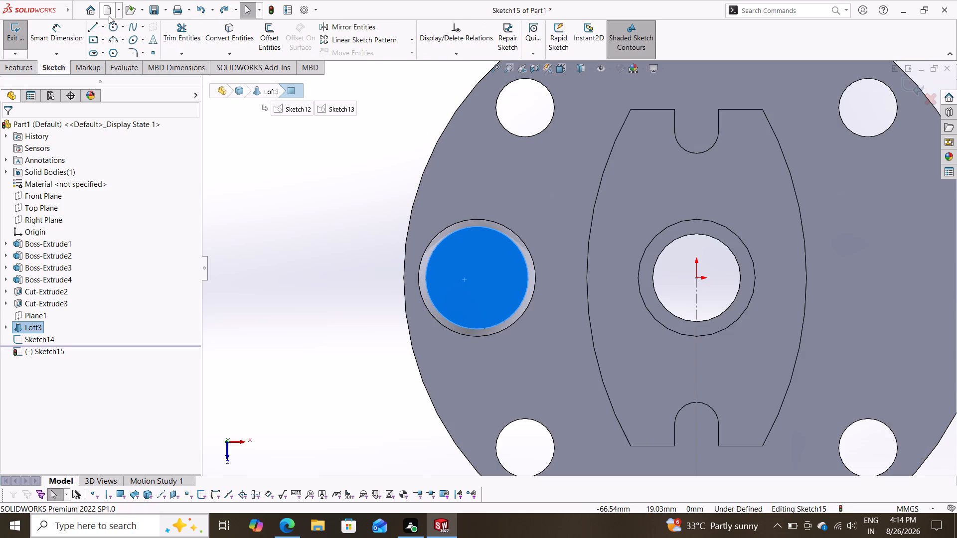
{"action": "left_click", "coordinate": [111, 25]}
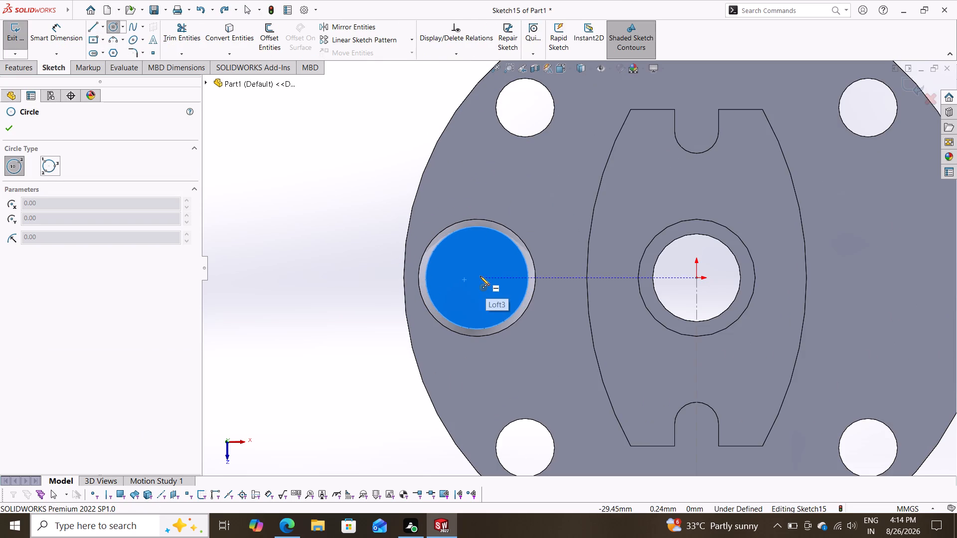
{"action": "left_click", "coordinate": [478, 276]}
{"action": "left_click", "coordinate": [483, 301]}
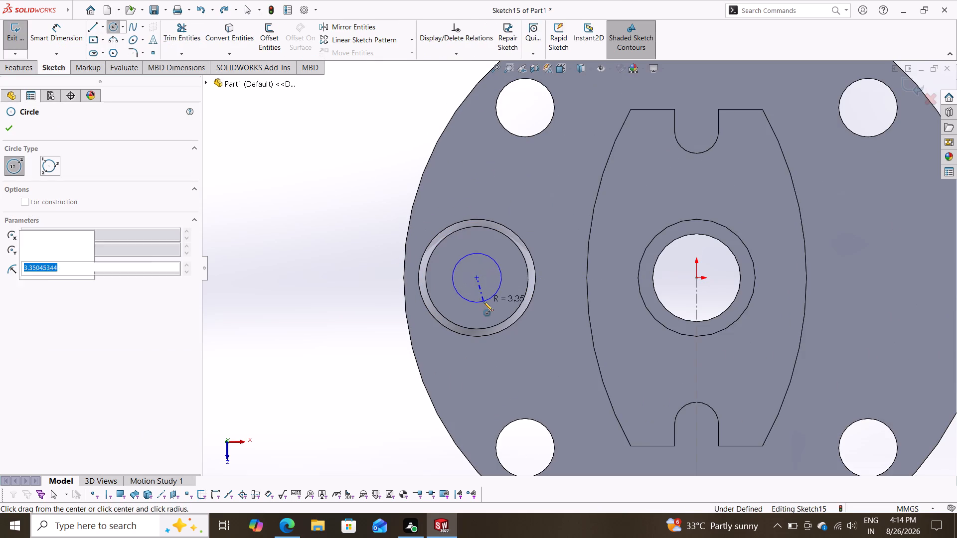
{"action": "left_click", "coordinate": [56, 32]}
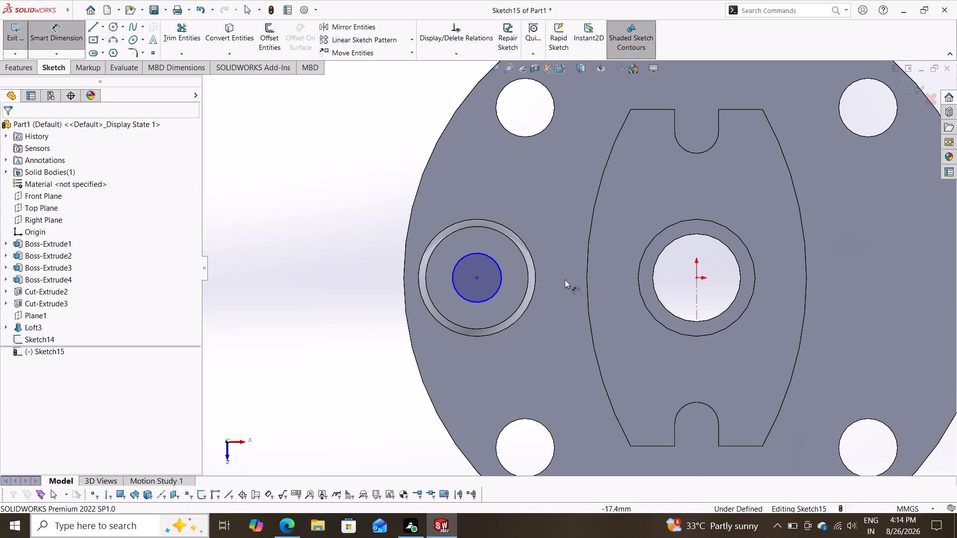
{"action": "left_click", "coordinate": [497, 274]}
{"action": "left_click", "coordinate": [501, 274]}
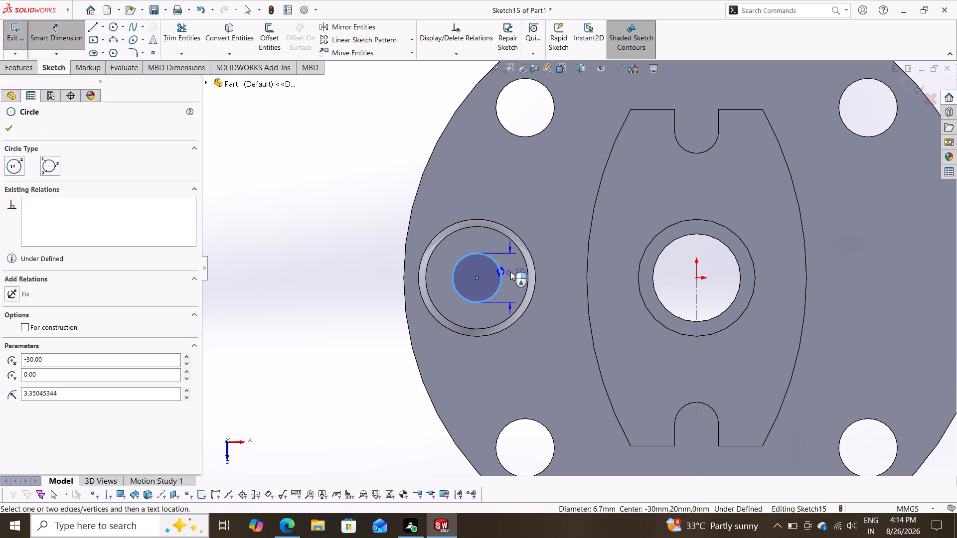
{"action": "left_click", "coordinate": [512, 270]}
{"action": "key", "text": "8"}
{"action": "key", "text": "Return"}
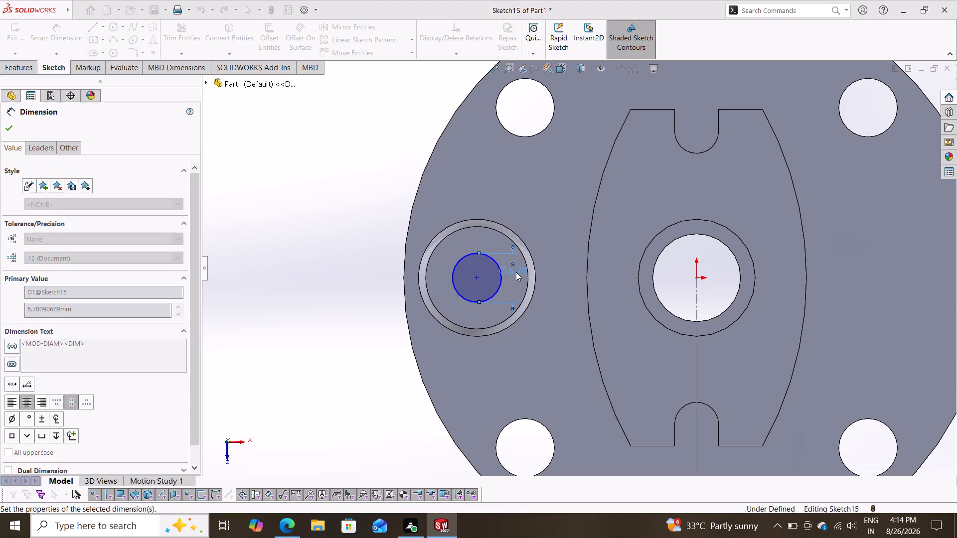
{"action": "left_click", "coordinate": [9, 124]}
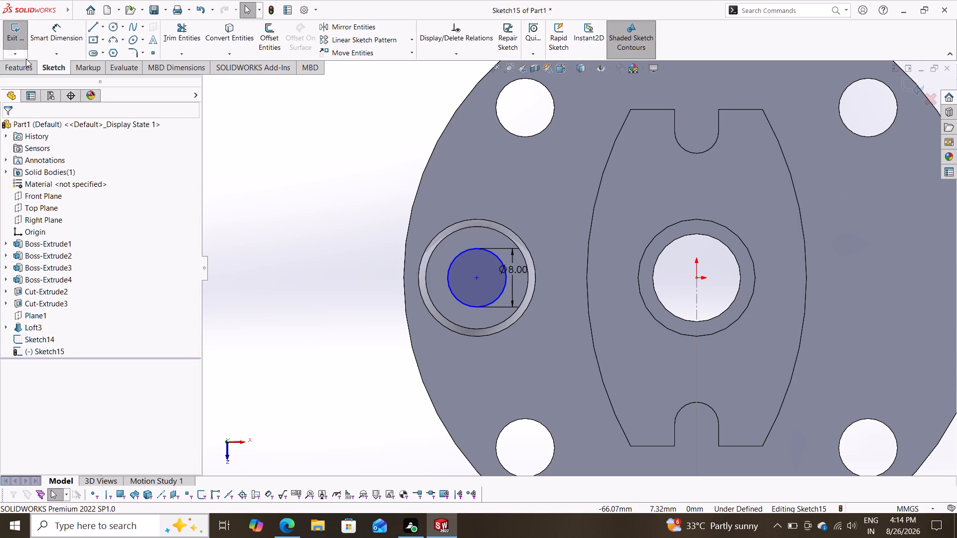
Cut-extrude the 8 mm circle Through All, down through the lofted boss and the disc.
{"action": "left_click", "coordinate": [15, 64]}
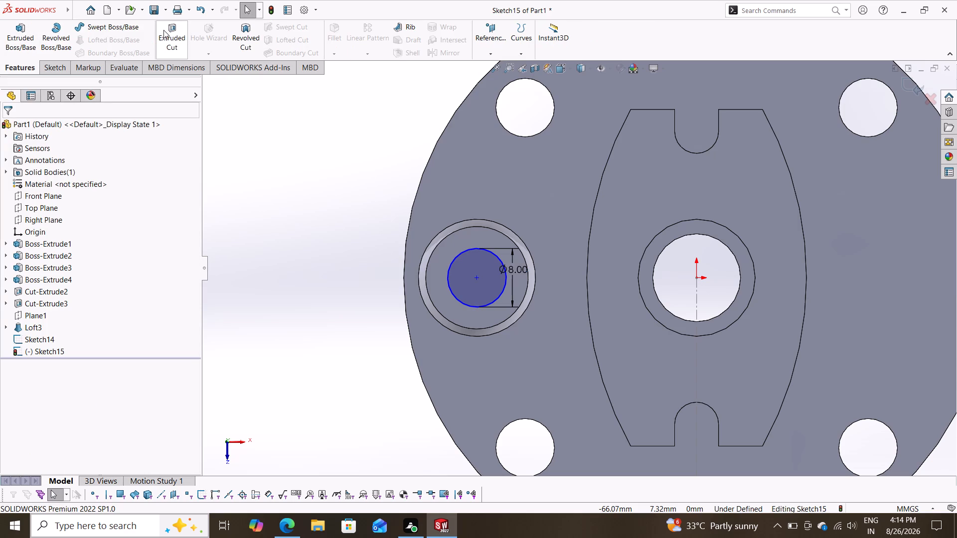
{"action": "left_click", "coordinate": [164, 29]}
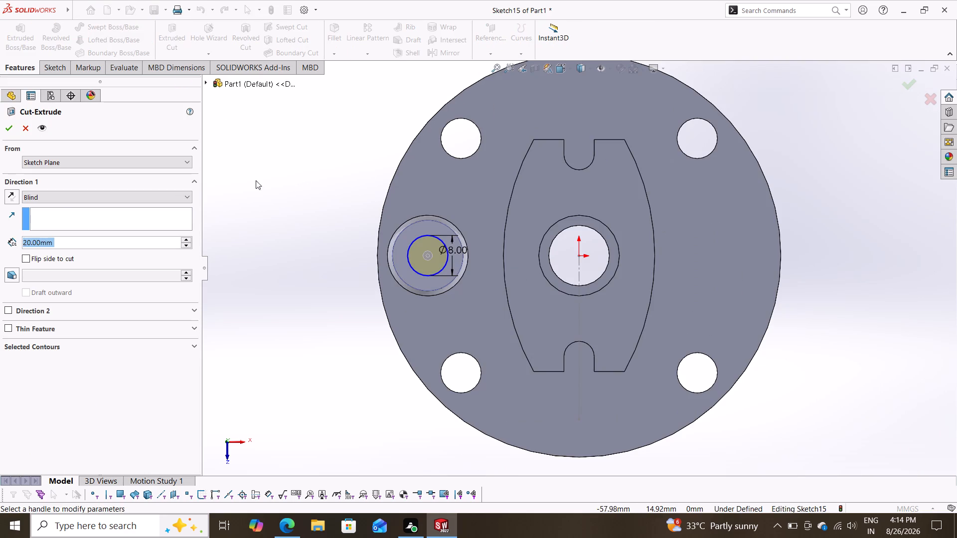
{"action": "left_click", "coordinate": [47, 199]}
{"action": "left_click", "coordinate": [45, 213]}
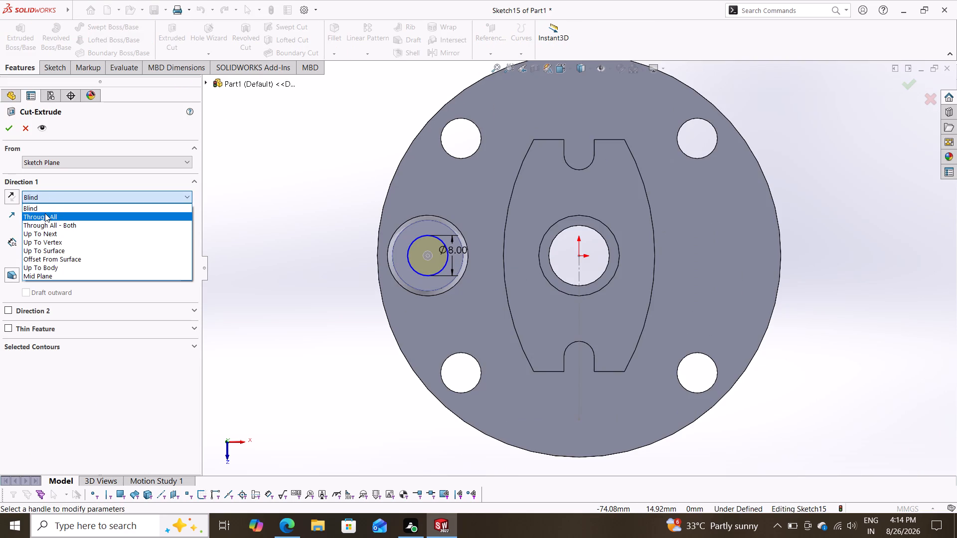
{"action": "left_click", "coordinate": [9, 127]}
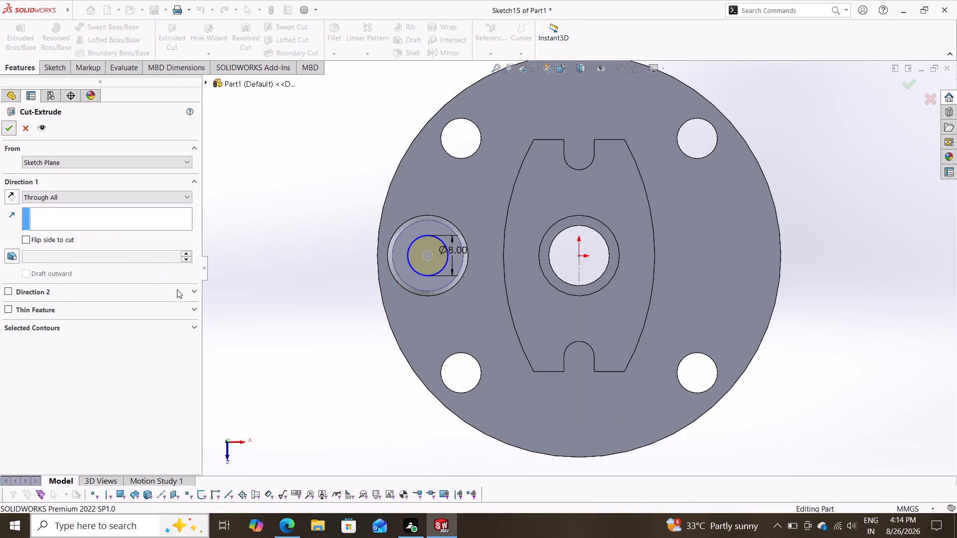
{"action": "middle_click_drag", "start_coordinate": [305, 333], "coordinate": [386, 112]}
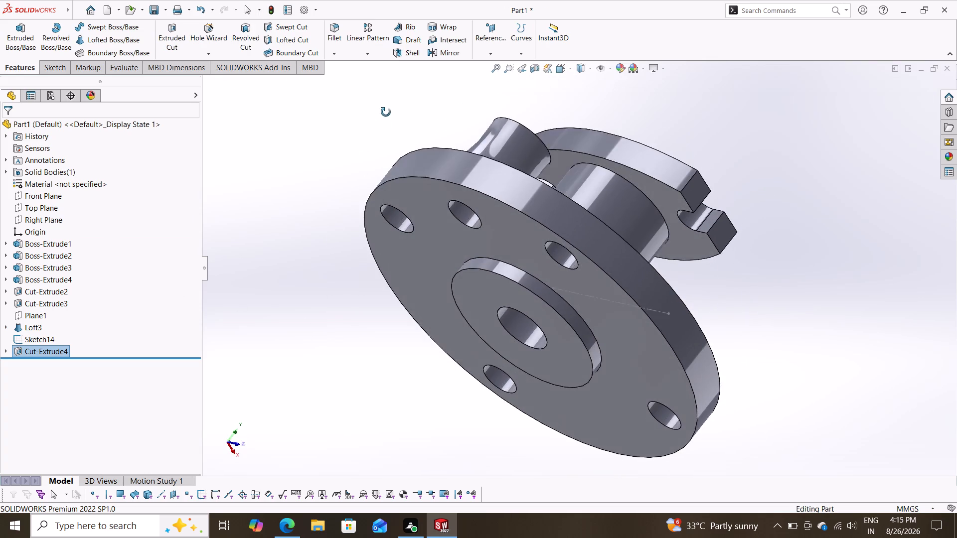
{"action": "middle_click_drag", "start_coordinate": [386, 112], "coordinate": [371, 145]}
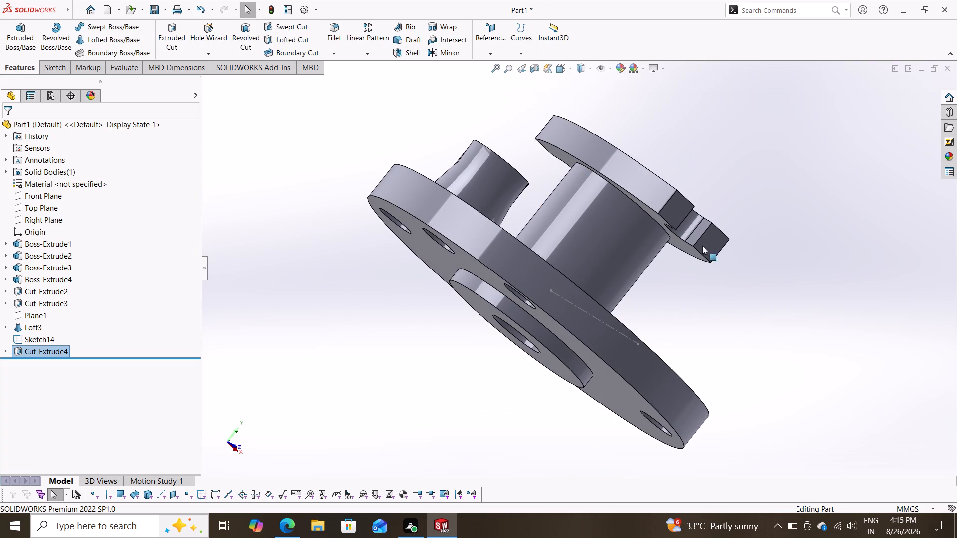
{"action": "middle_click_drag", "start_coordinate": [760, 253], "coordinate": [693, 330]}
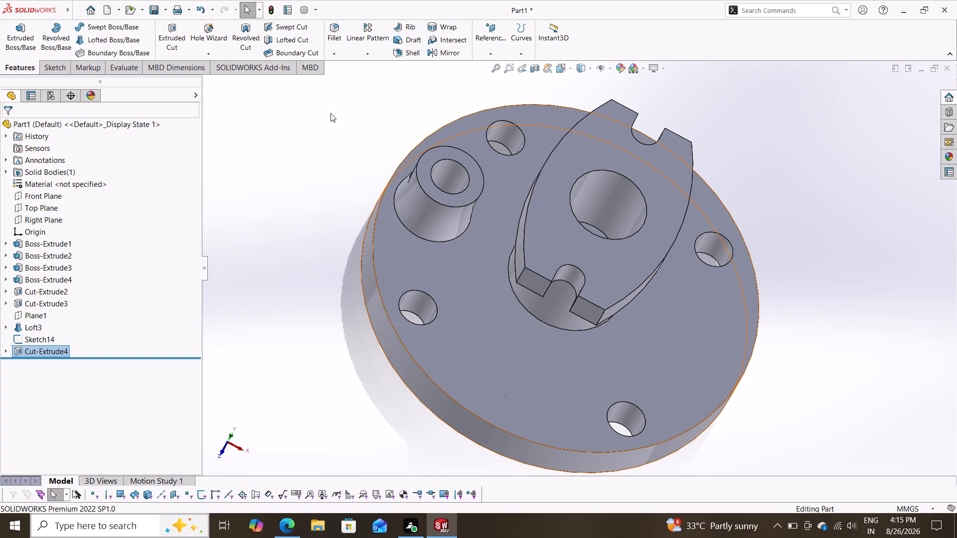
Mirror the lofted boss about the Right Plane, with the loft replacing the hole cut as the feature to mirror.
{"action": "left_click", "coordinate": [374, 54]}
{"action": "left_click", "coordinate": [370, 90]}
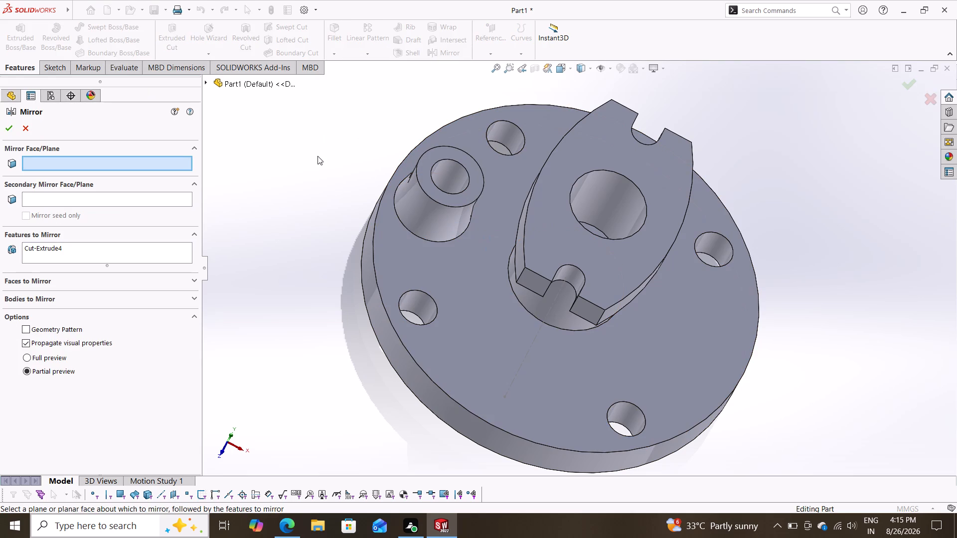
{"action": "left_click", "coordinate": [206, 80]}
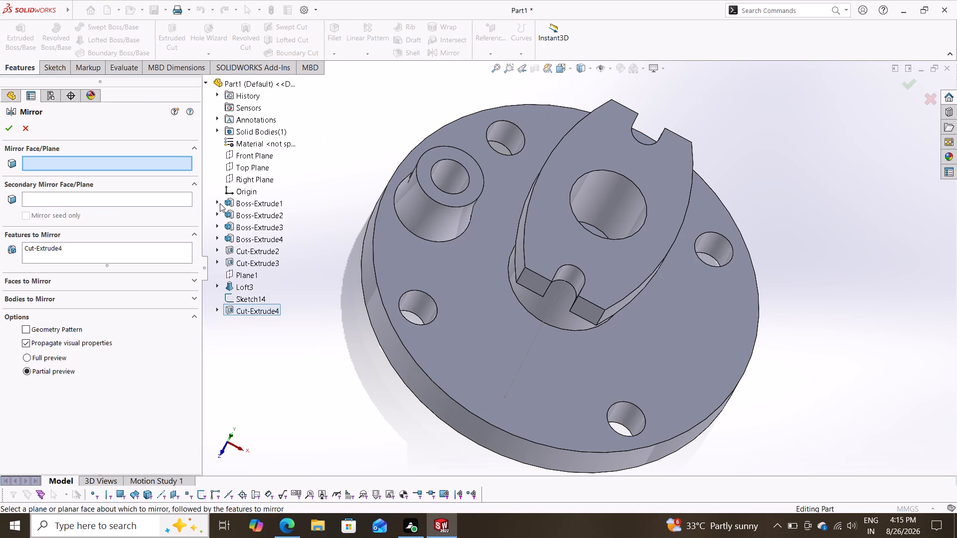
{"action": "left_click", "coordinate": [250, 178]}
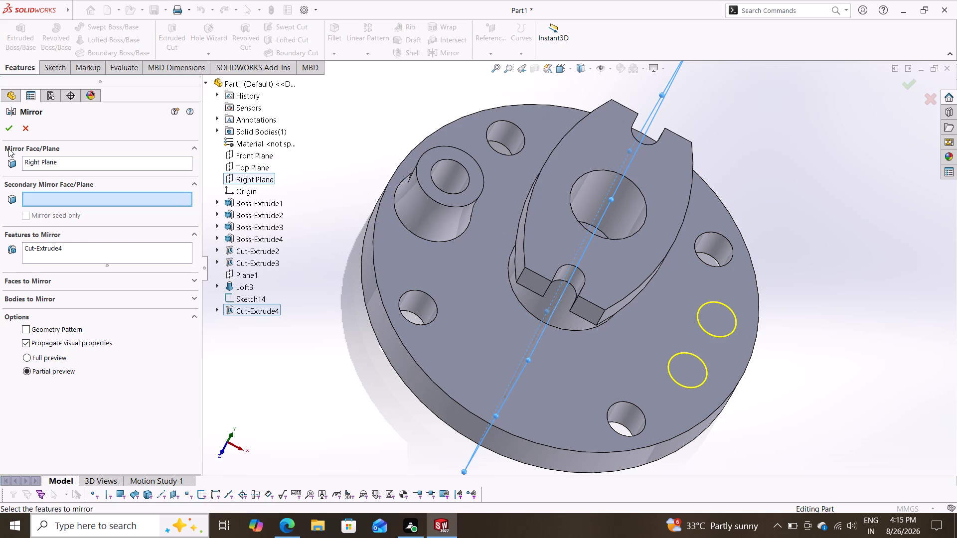
{"action": "right_click", "coordinate": [40, 247]}
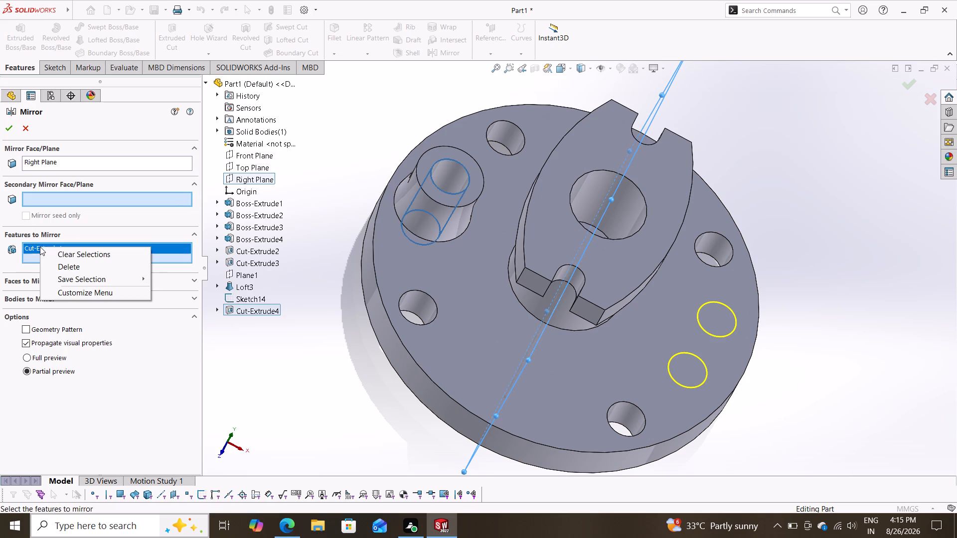
{"action": "left_click", "coordinate": [60, 269]}
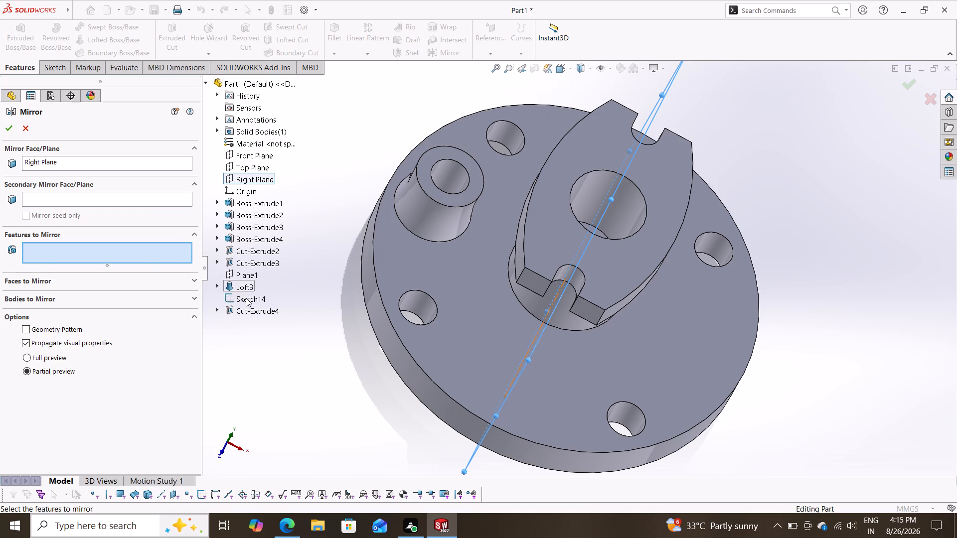
{"action": "left_click", "coordinate": [255, 287]}
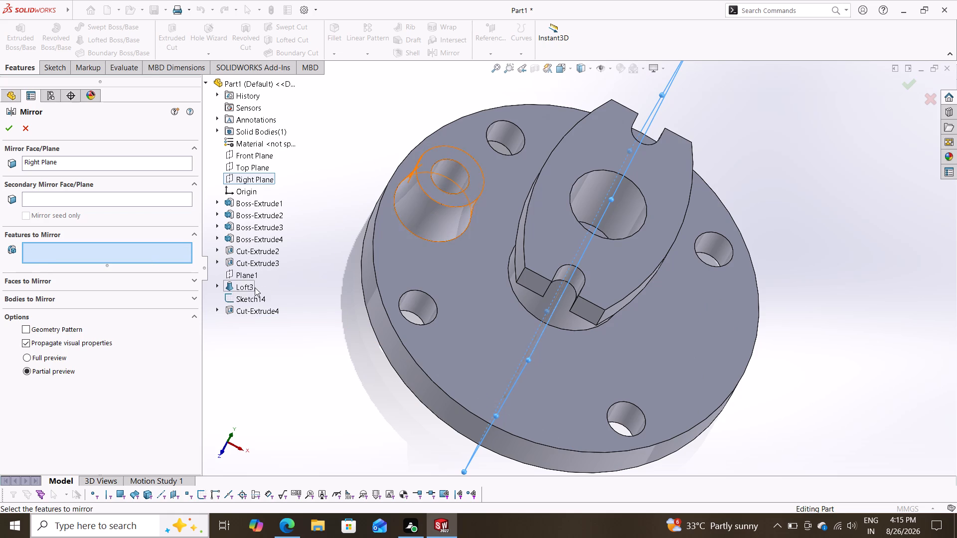
{"action": "left_click", "coordinate": [9, 128]}
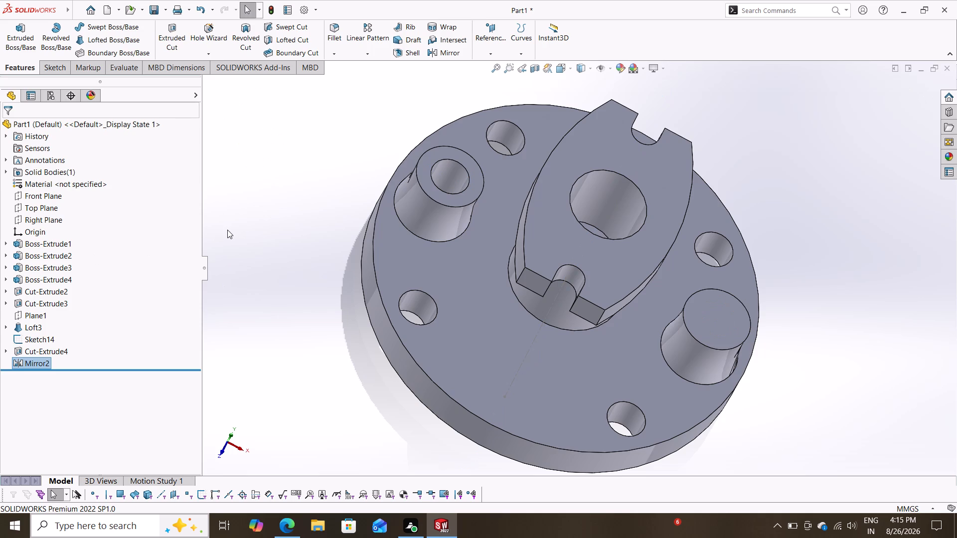
Mirror the 8 mm hole cut about the Right Plane into the opposite lofted boss.
{"action": "left_click", "coordinate": [63, 354]}
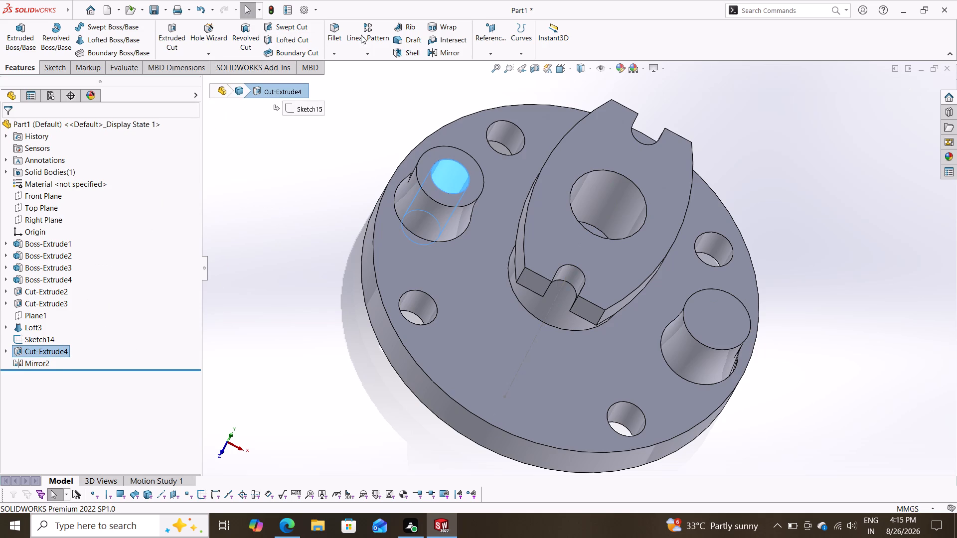
{"action": "left_click", "coordinate": [377, 55]}
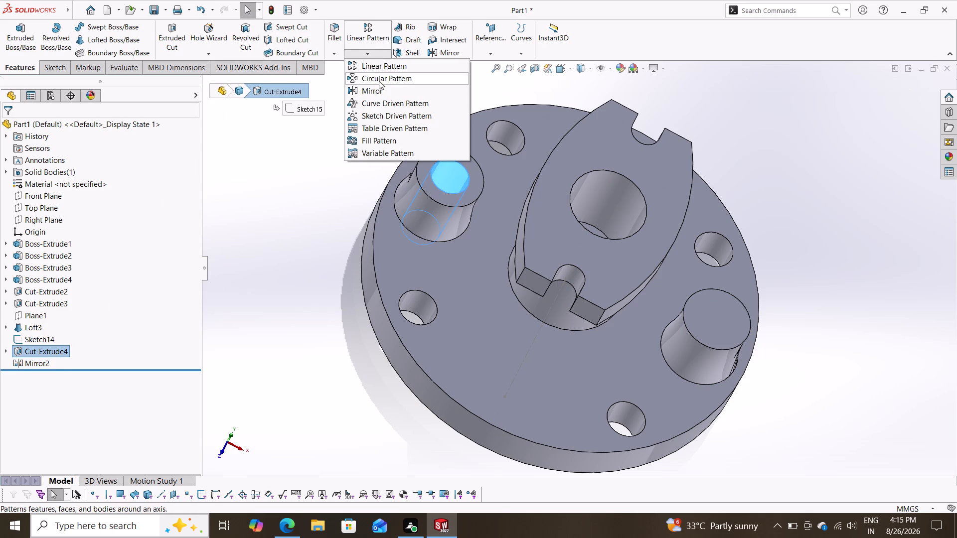
{"action": "left_click", "coordinate": [376, 93]}
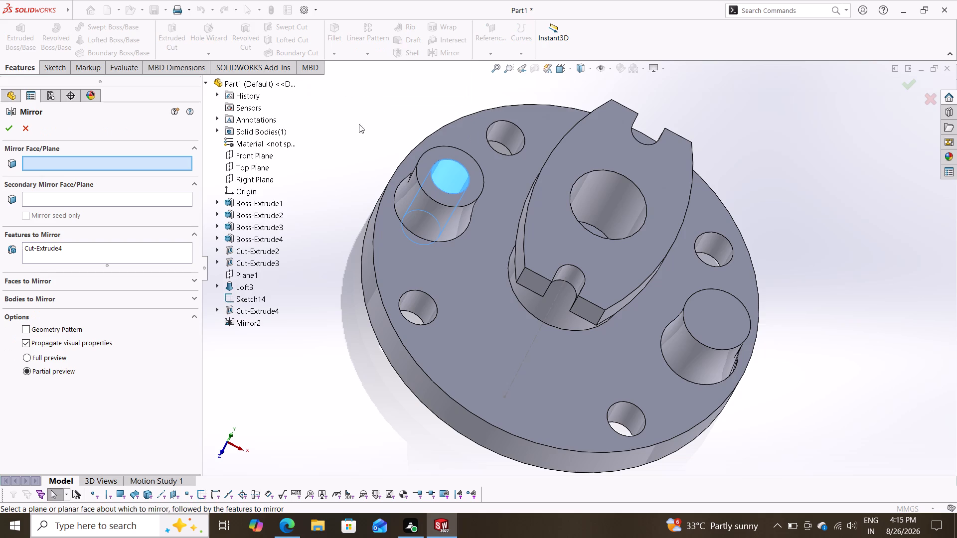
{"action": "left_click", "coordinate": [252, 183]}
{"action": "left_click", "coordinate": [5, 131]}
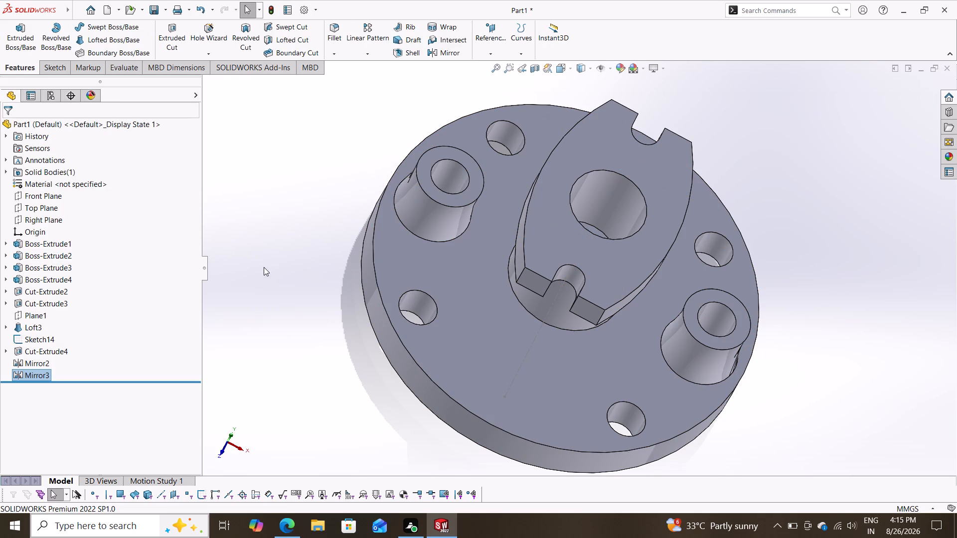
Start a new sketch on the Front Plane.
{"action": "scroll", "coordinate": [262, 267], "scroll_direction": "down", "scroll_amount": 2}
{"action": "scroll", "coordinate": [261, 267], "scroll_direction": "up", "scroll_amount": 2}
{"action": "middle_click_drag", "start_coordinate": [288, 240], "coordinate": [302, 282]}
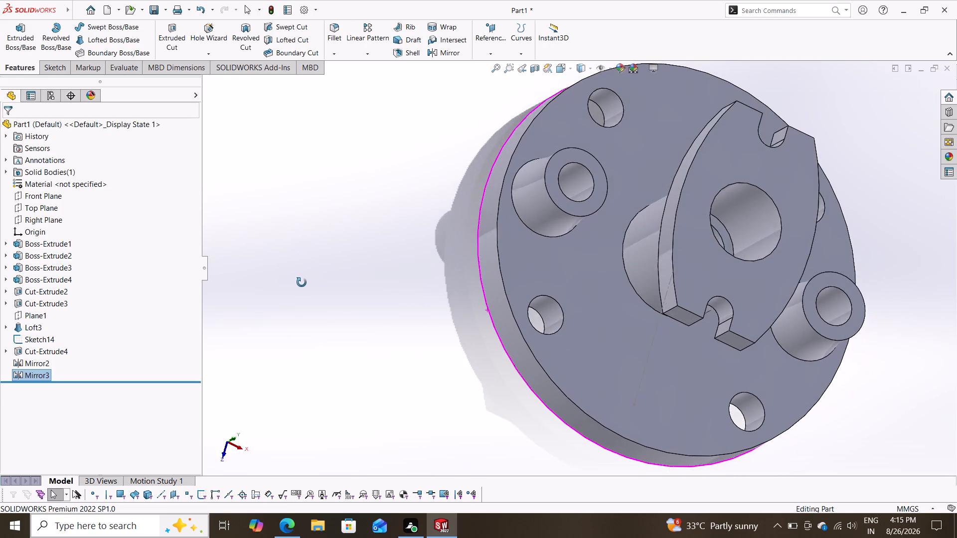
{"action": "middle_click_drag", "start_coordinate": [302, 282], "coordinate": [252, 269]}
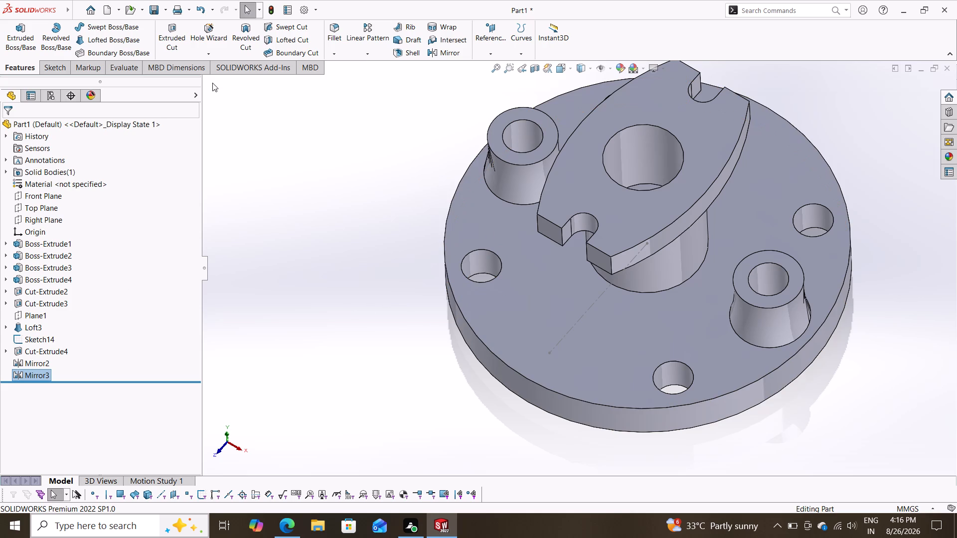
{"action": "left_click", "coordinate": [50, 199]}
{"action": "left_click", "coordinate": [59, 184]}
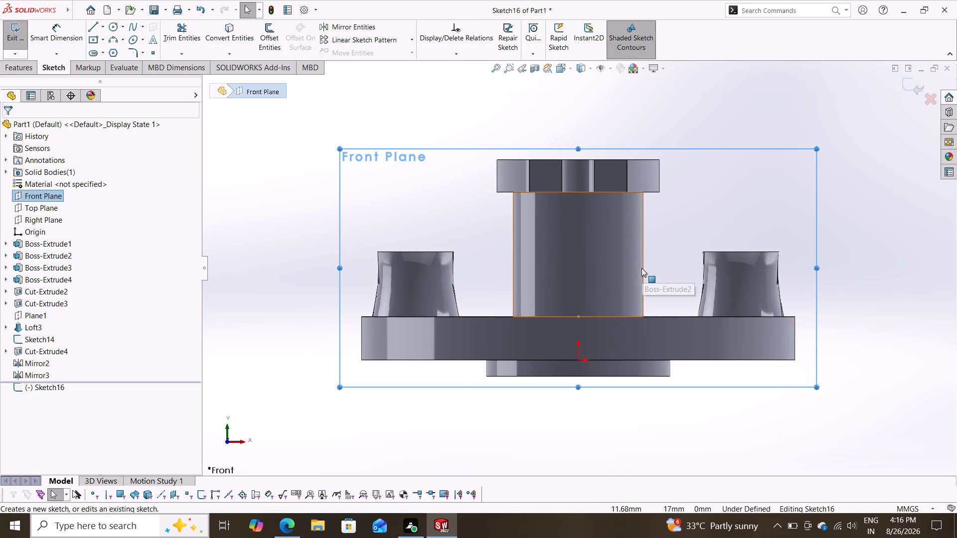
{"action": "scroll", "coordinate": [574, 304], "scroll_direction": "down", "scroll_amount": 1}
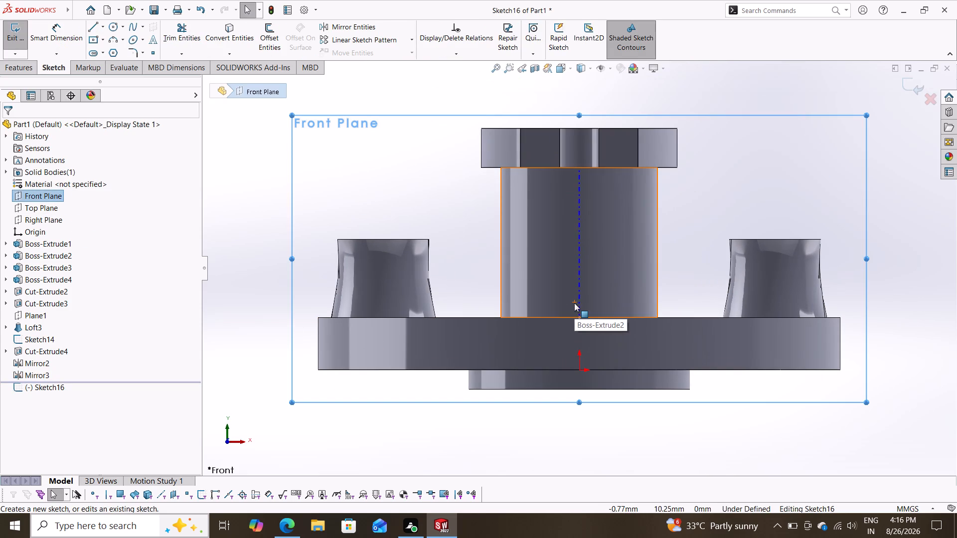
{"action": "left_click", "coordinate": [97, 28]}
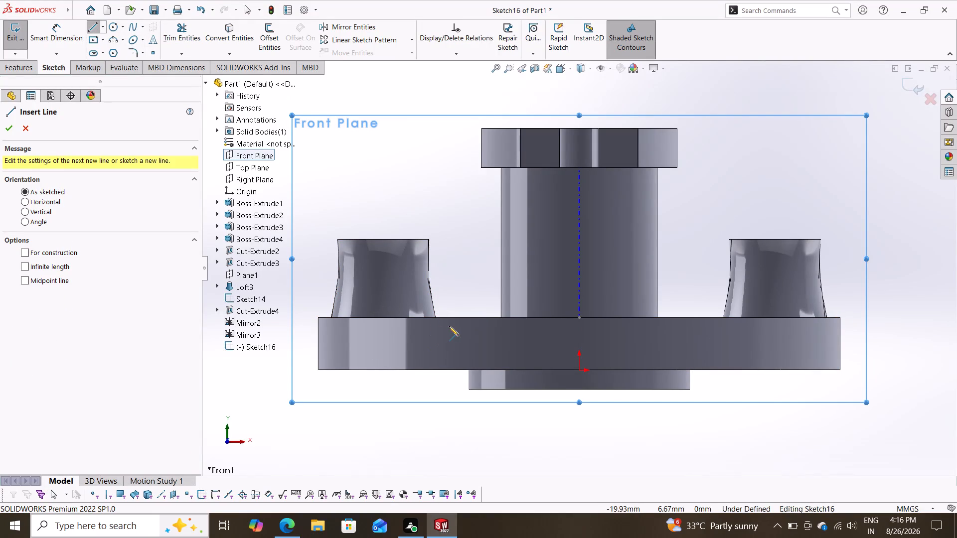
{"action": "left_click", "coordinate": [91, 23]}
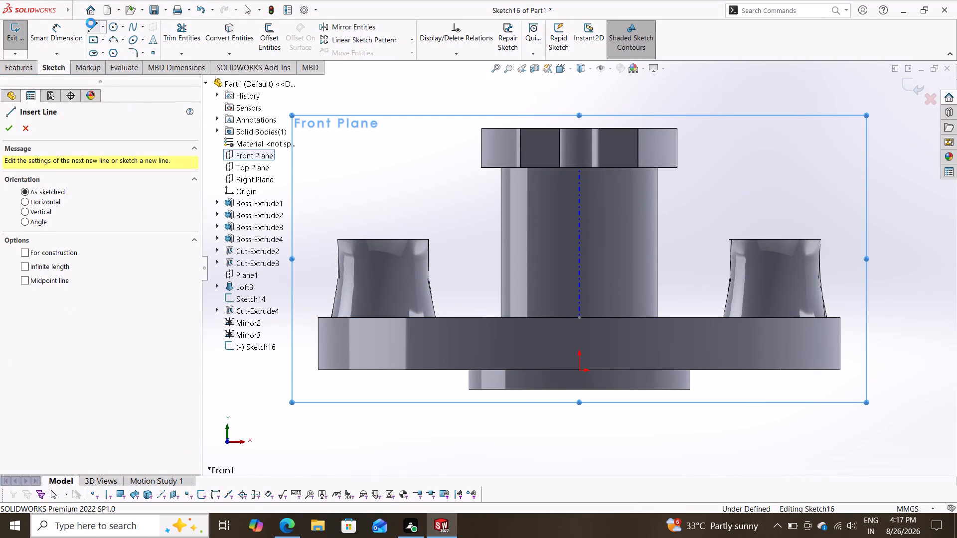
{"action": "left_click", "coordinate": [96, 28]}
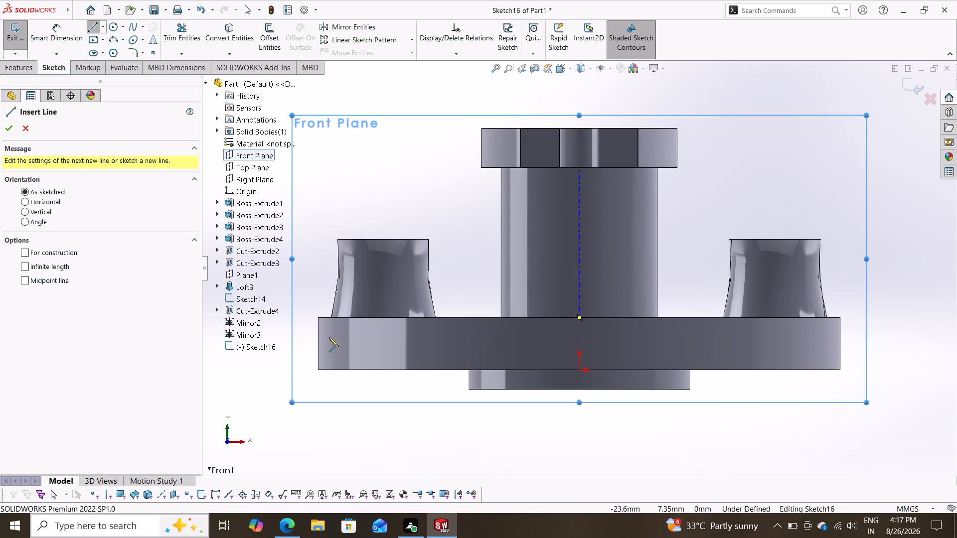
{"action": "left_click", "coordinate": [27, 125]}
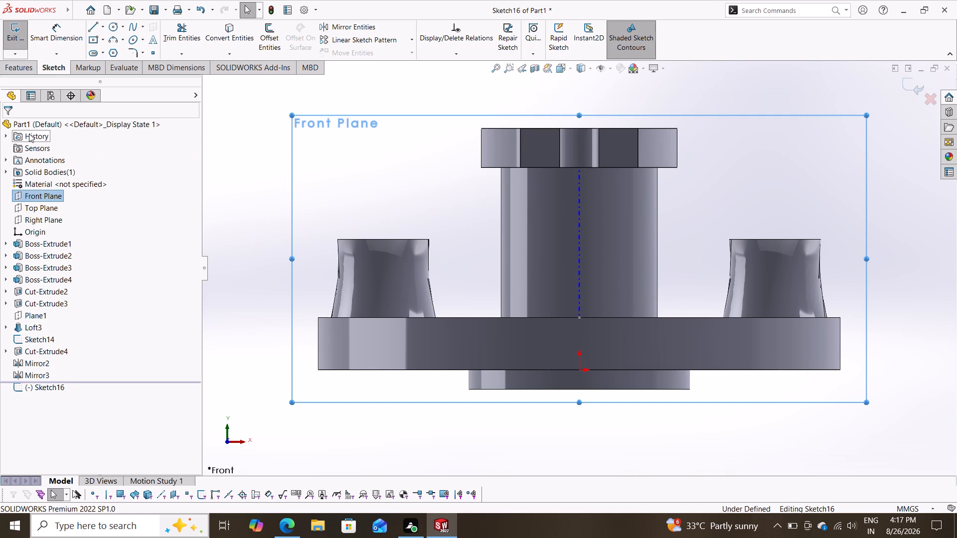
Convert the disc's top circular edge and the central cylinder's left silhouette edge into sketch entities.
{"action": "left_click_drag", "start_coordinate": [232, 34], "coordinate": [232, 40]}
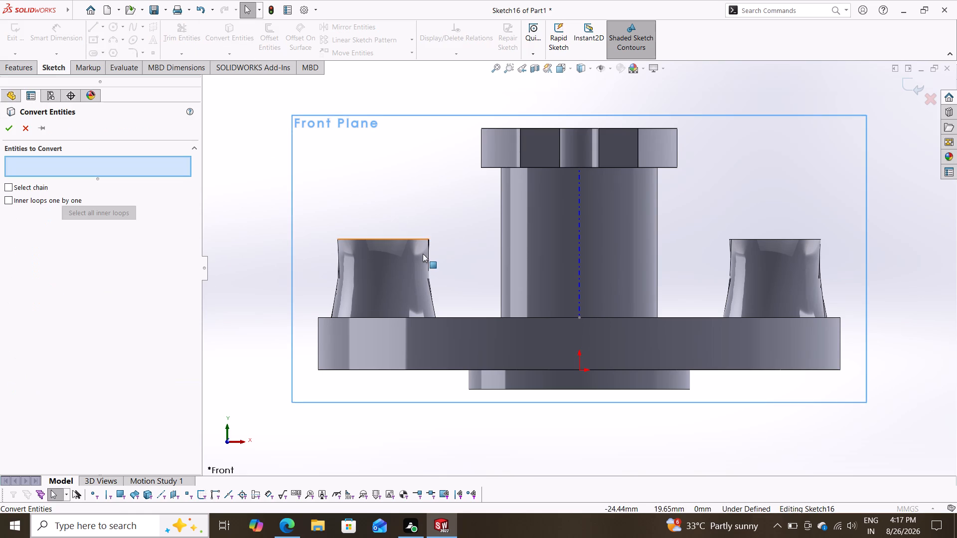
{"action": "left_click", "coordinate": [466, 318]}
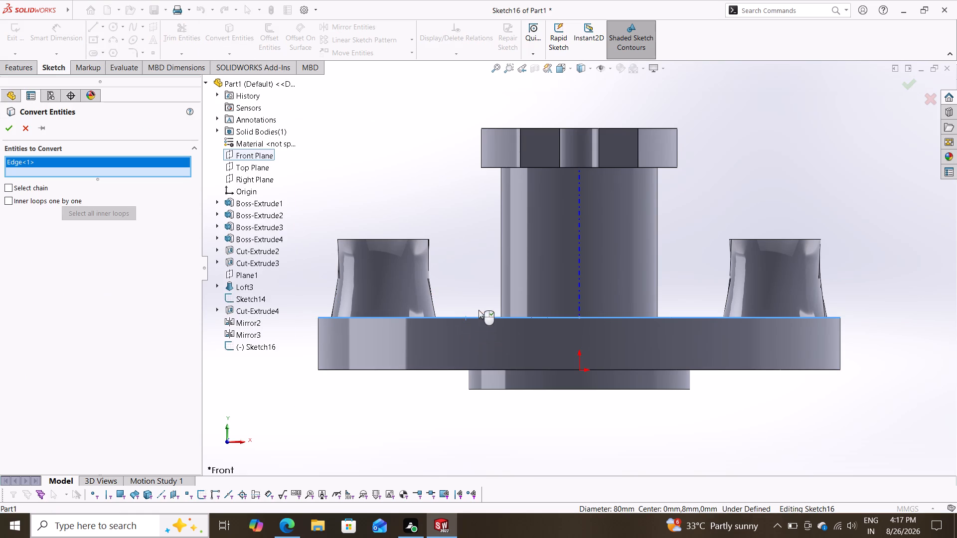
{"action": "left_click", "coordinate": [499, 297]}
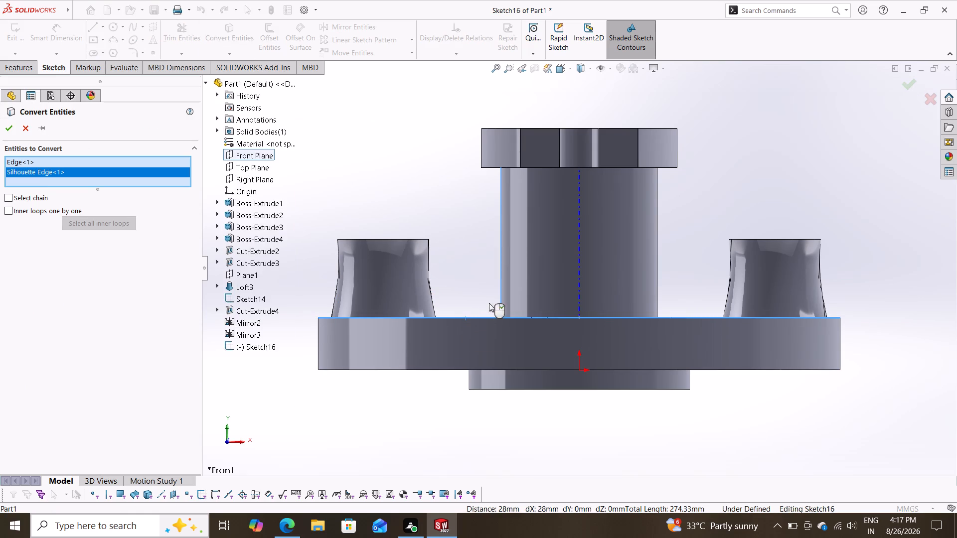
{"action": "left_click", "coordinate": [9, 127]}
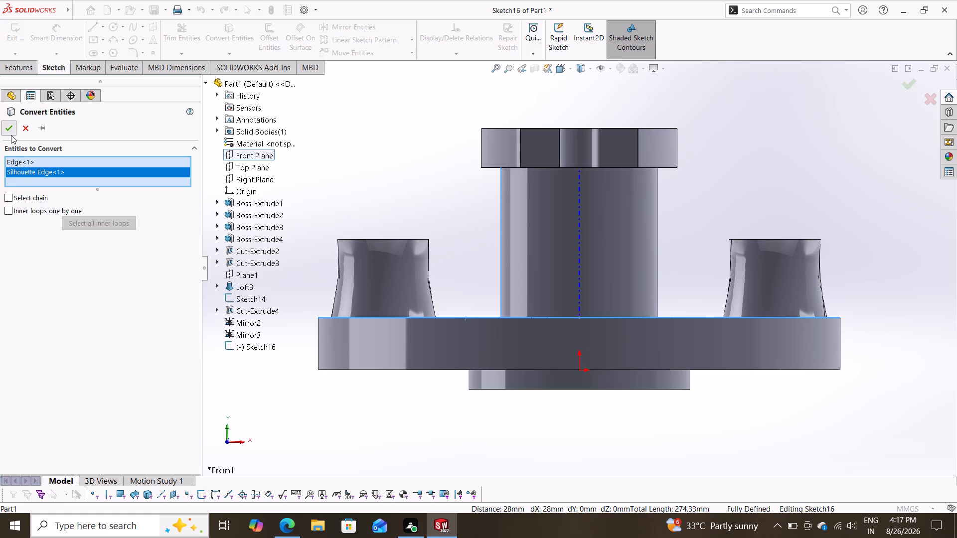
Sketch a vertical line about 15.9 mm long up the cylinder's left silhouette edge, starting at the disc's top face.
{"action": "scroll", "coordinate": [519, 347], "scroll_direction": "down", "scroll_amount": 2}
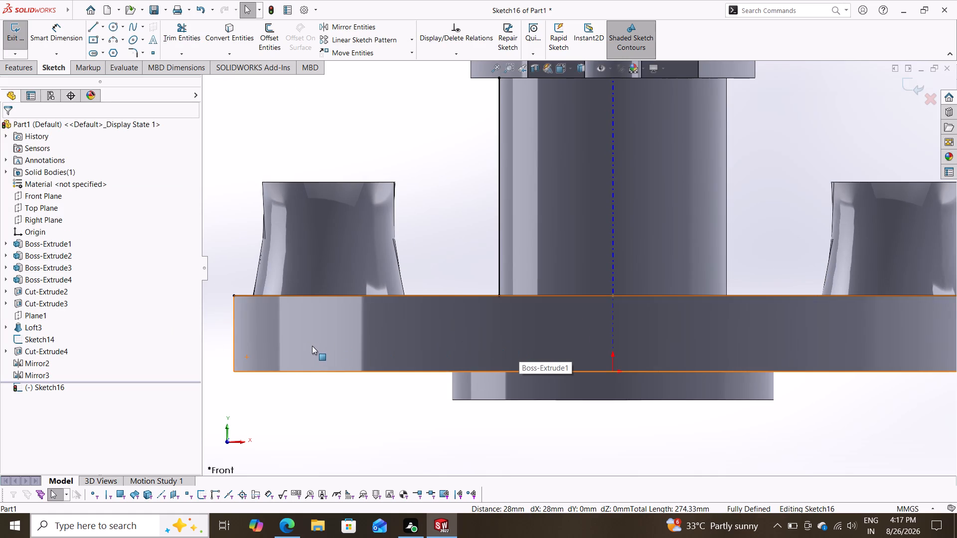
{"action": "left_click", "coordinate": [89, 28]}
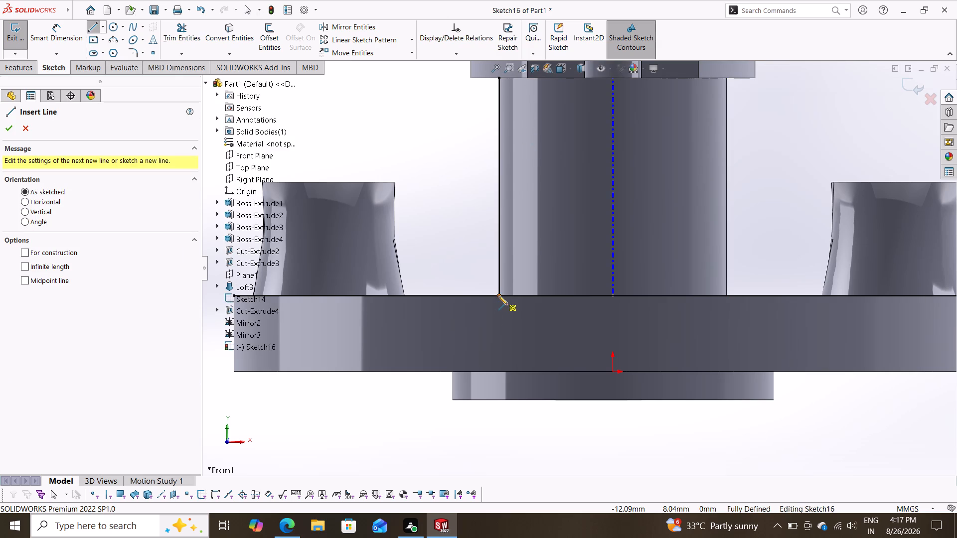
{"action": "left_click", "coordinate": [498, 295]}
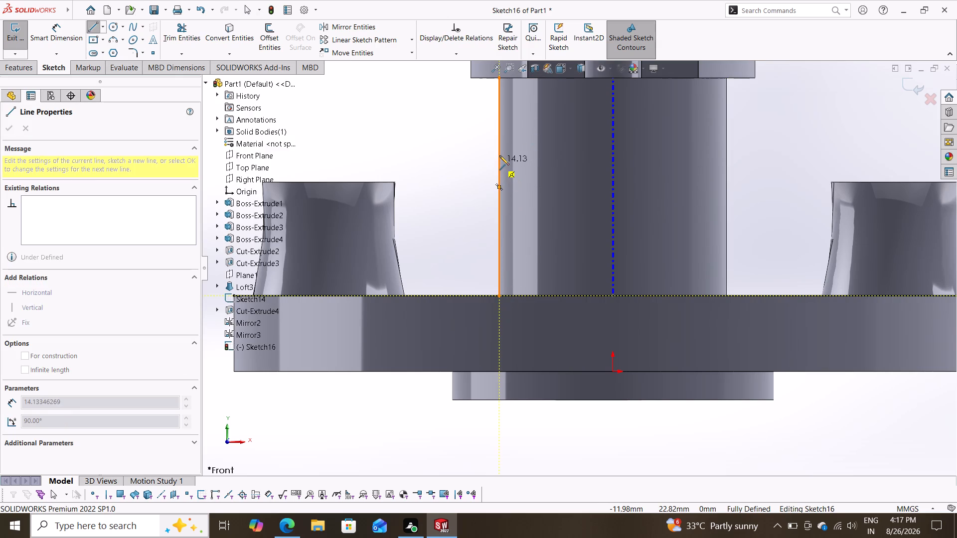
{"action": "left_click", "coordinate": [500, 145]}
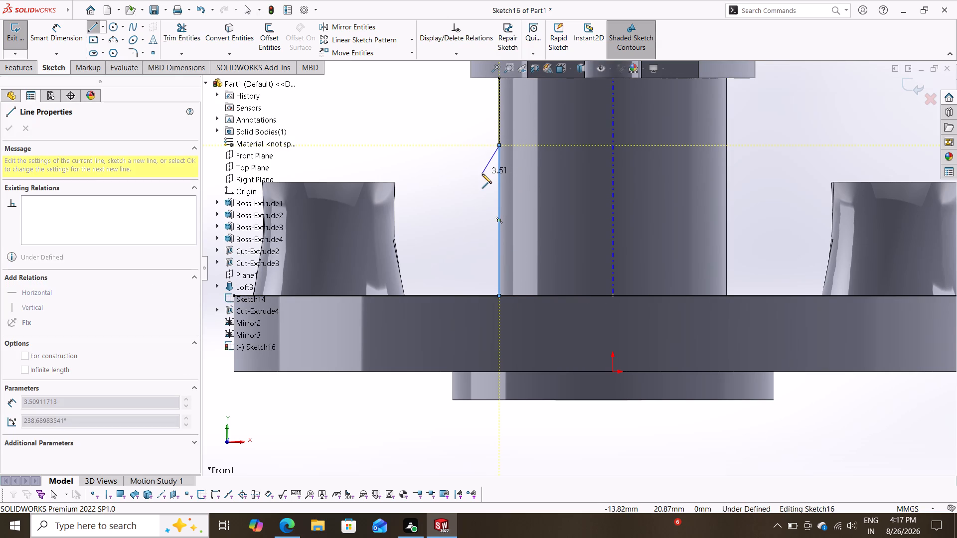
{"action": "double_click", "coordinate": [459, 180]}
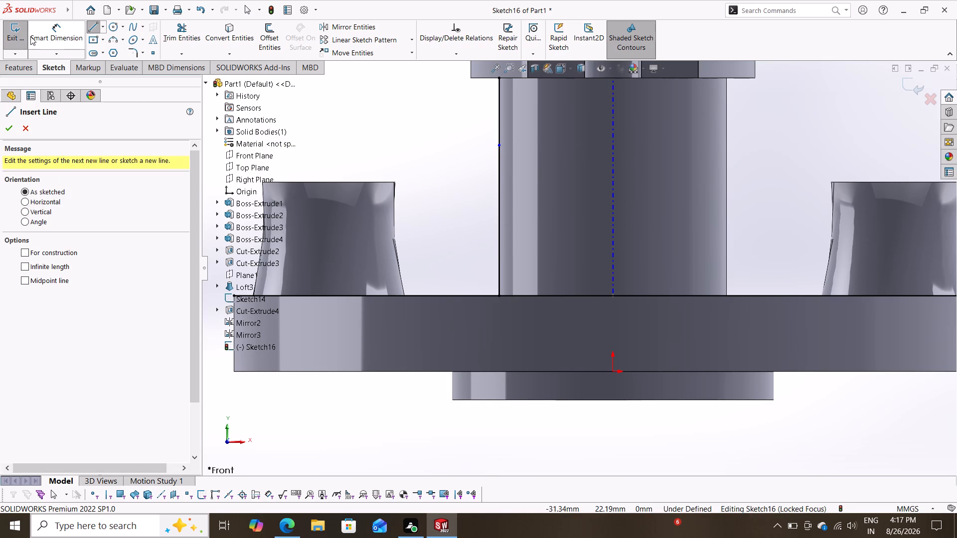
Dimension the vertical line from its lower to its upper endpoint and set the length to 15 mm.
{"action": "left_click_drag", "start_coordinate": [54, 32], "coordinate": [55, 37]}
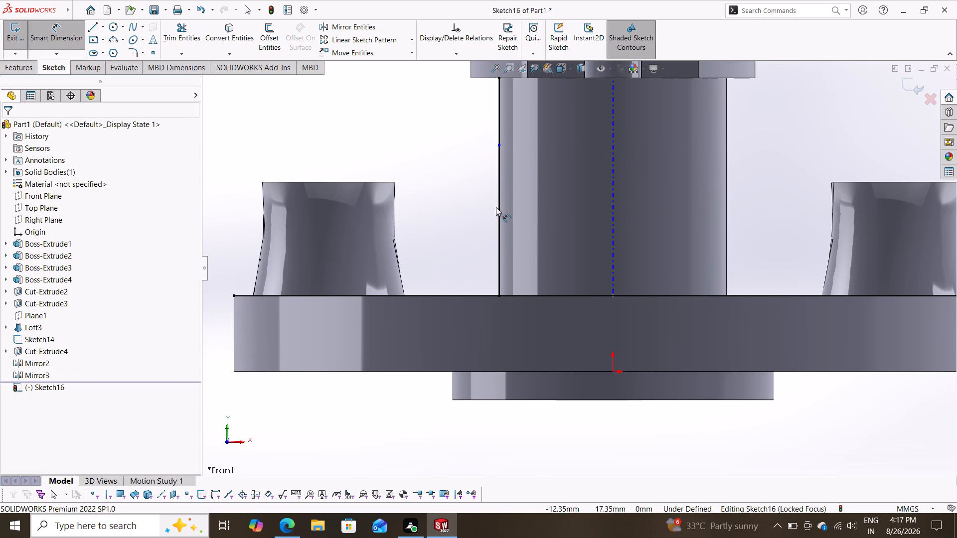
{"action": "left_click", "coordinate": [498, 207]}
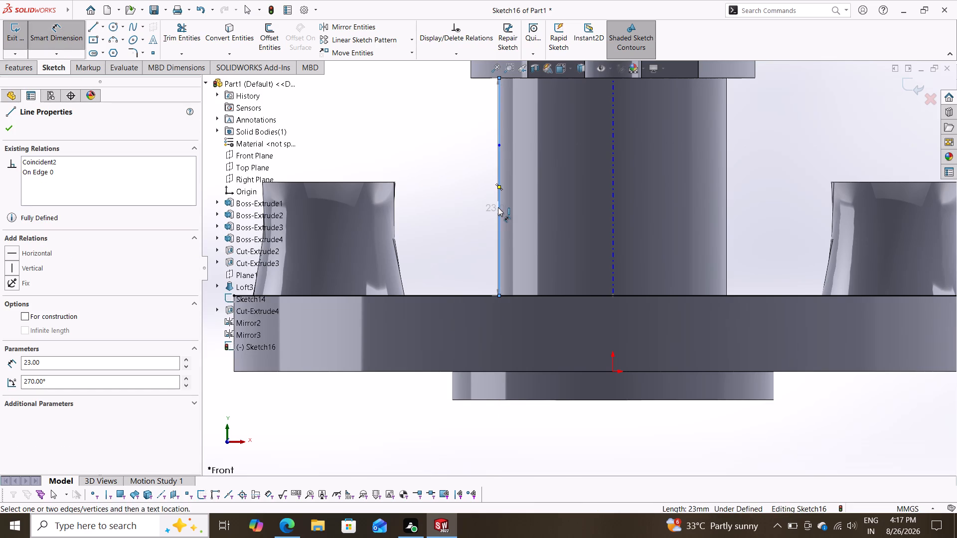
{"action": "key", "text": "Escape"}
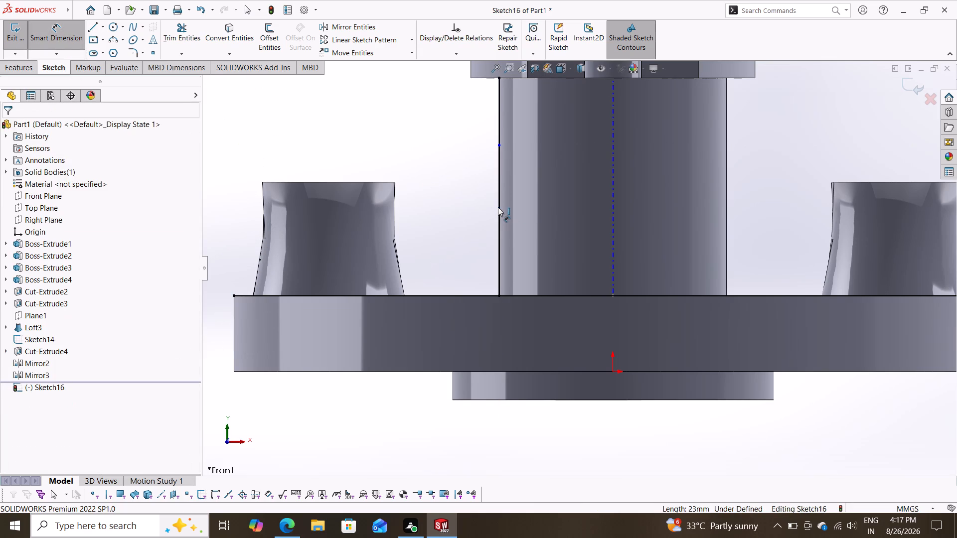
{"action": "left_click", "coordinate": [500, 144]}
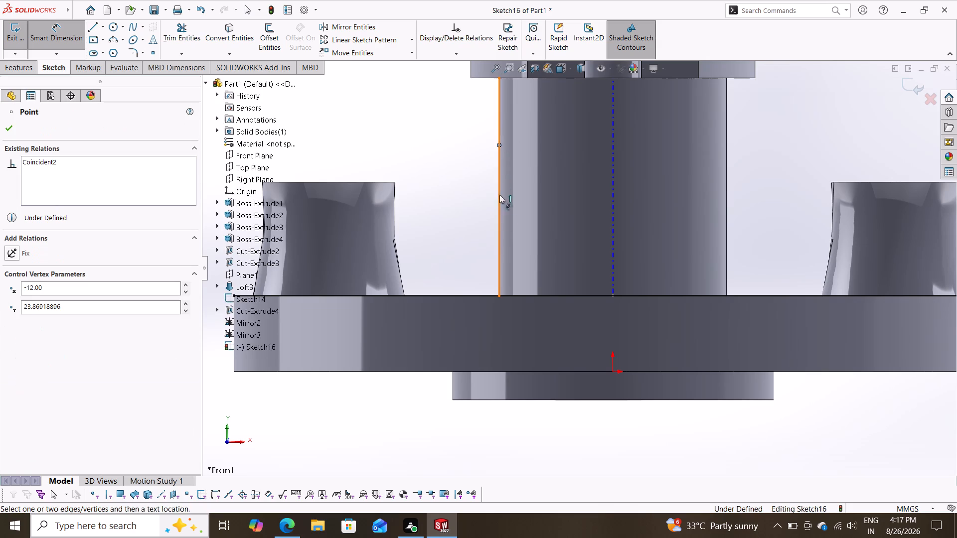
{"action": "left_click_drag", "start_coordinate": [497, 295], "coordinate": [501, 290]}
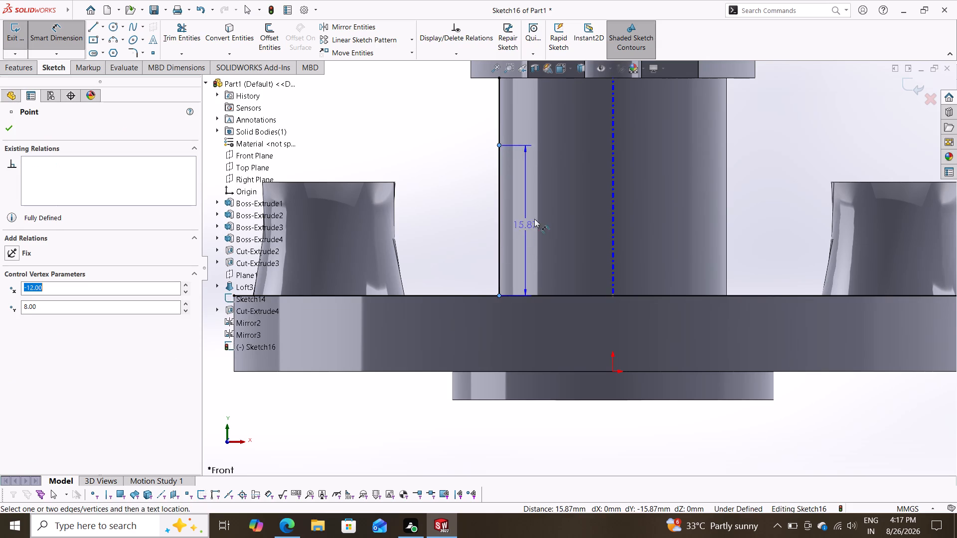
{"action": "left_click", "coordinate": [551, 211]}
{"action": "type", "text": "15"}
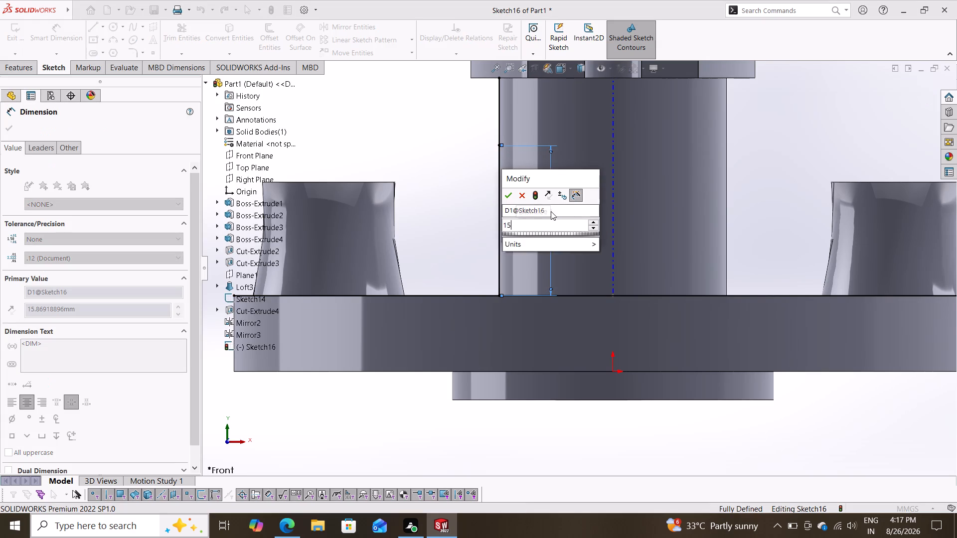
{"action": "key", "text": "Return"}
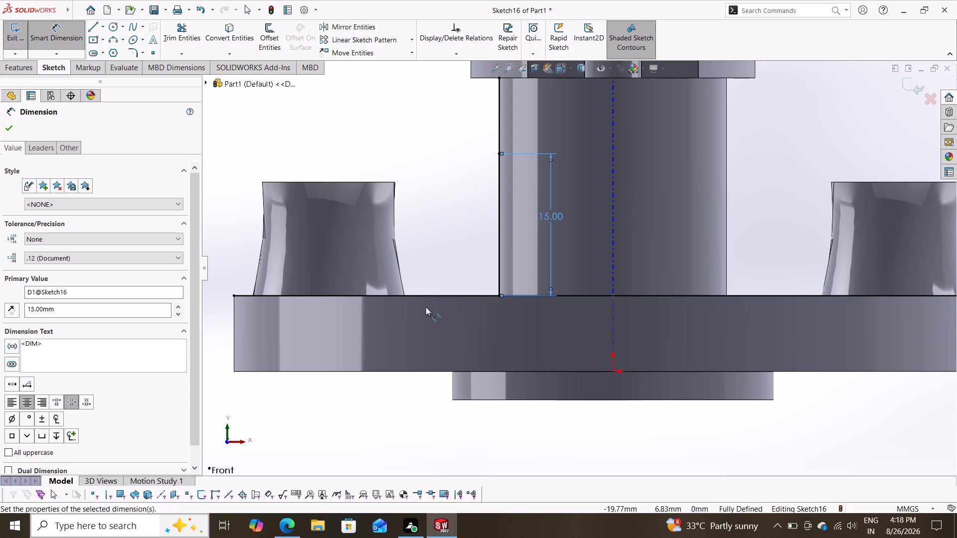
Delete the converted silhouette line and the 15 mm vertical line along the central cylinder's left side.
{"action": "left_click", "coordinate": [497, 242]}
{"action": "key", "text": "Delete"}
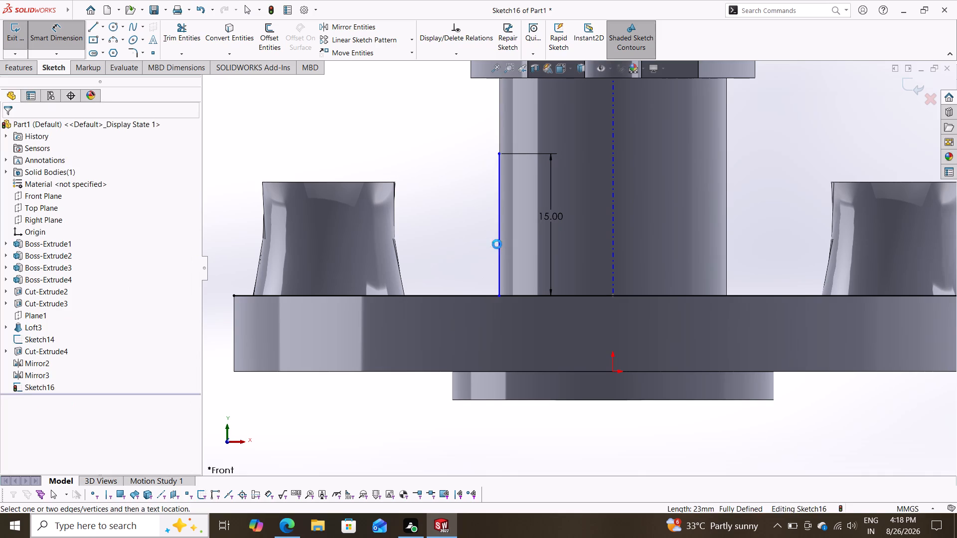
{"action": "left_click", "coordinate": [499, 233]}
{"action": "key", "text": "Delete"}
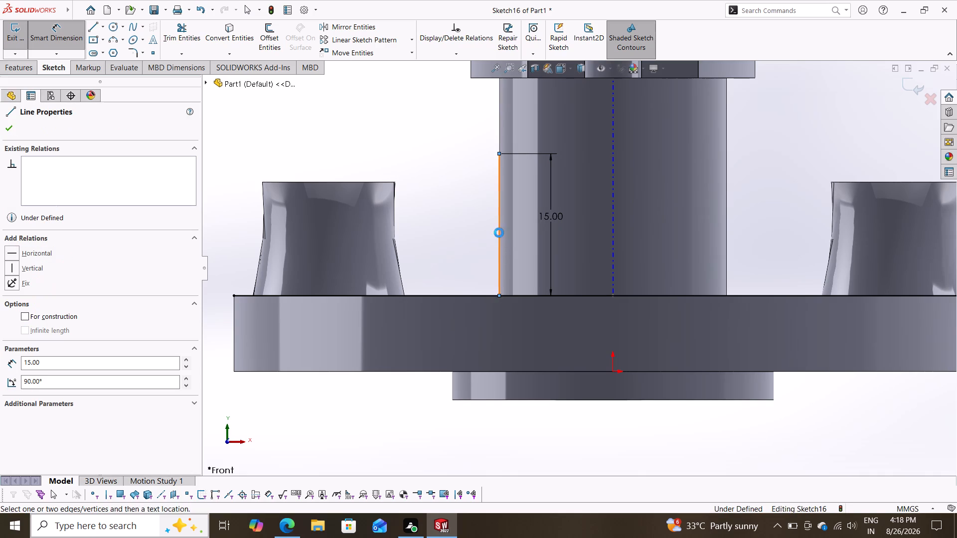
{"action": "left_click", "coordinate": [419, 266]}
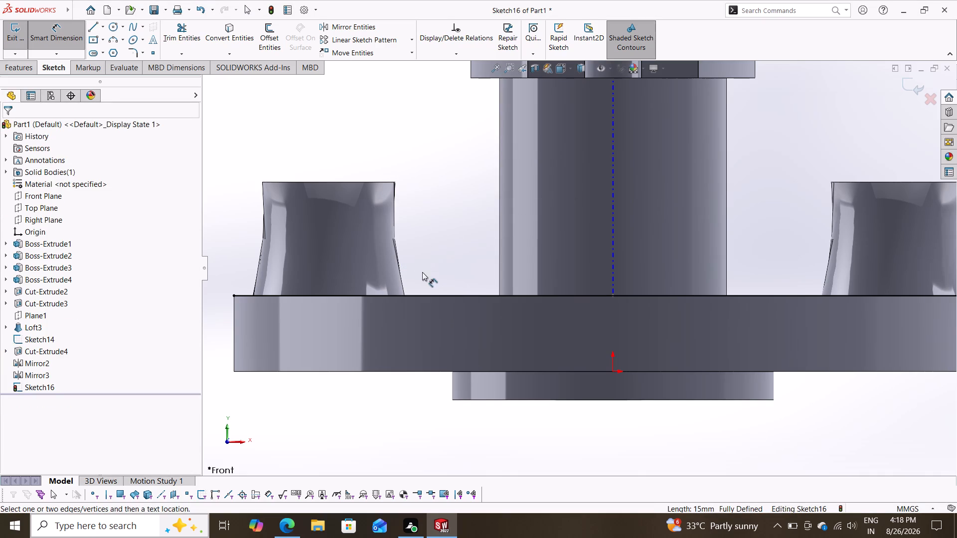
Sketch a vertical line about 14 mm long up from the disc's top edge, just inside the central cylinder's left side.
{"action": "left_click", "coordinate": [93, 25]}
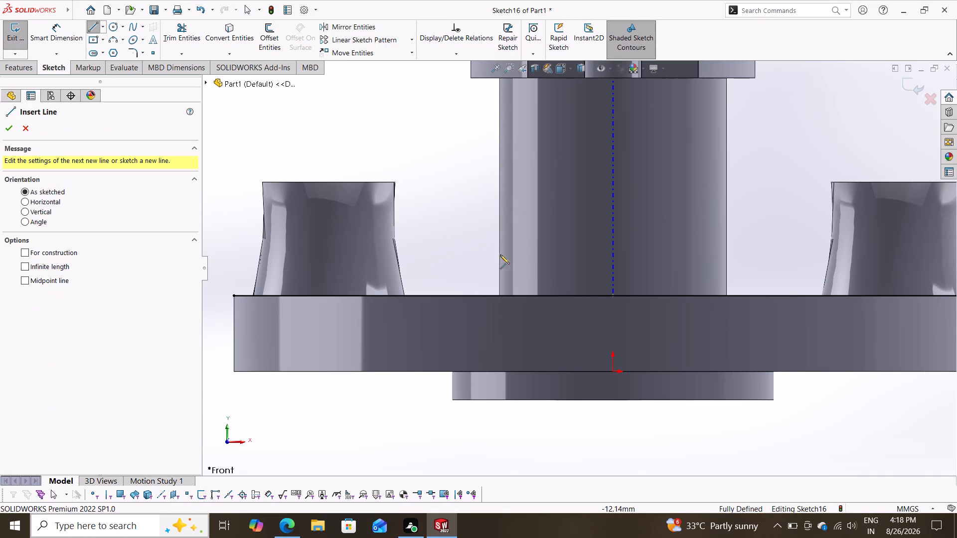
{"action": "left_click", "coordinate": [512, 295]}
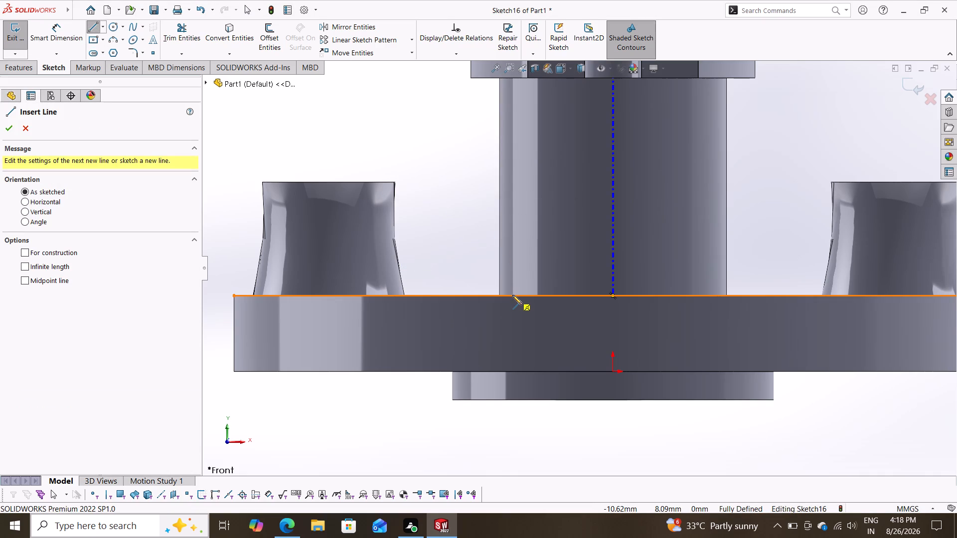
{"action": "left_click", "coordinate": [514, 162]}
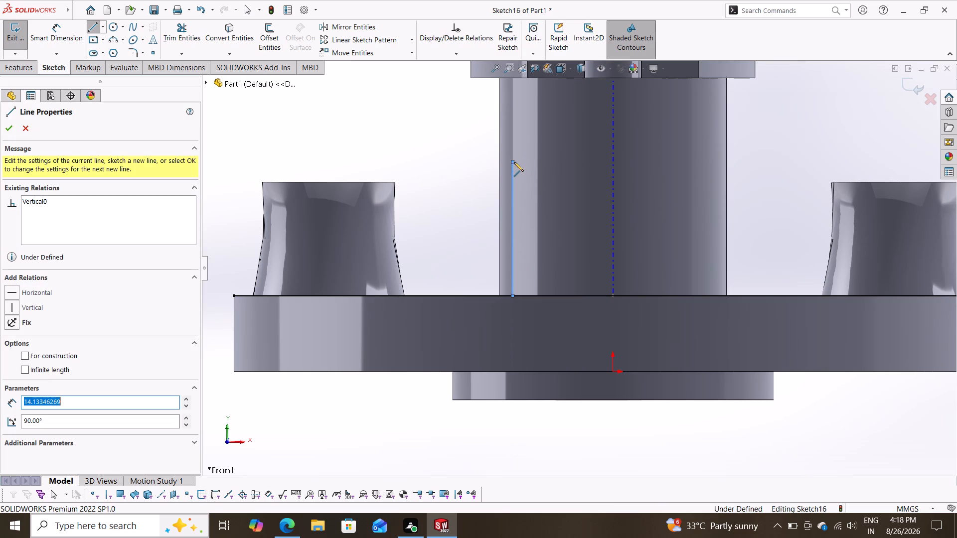
{"action": "key", "text": "Escape"}
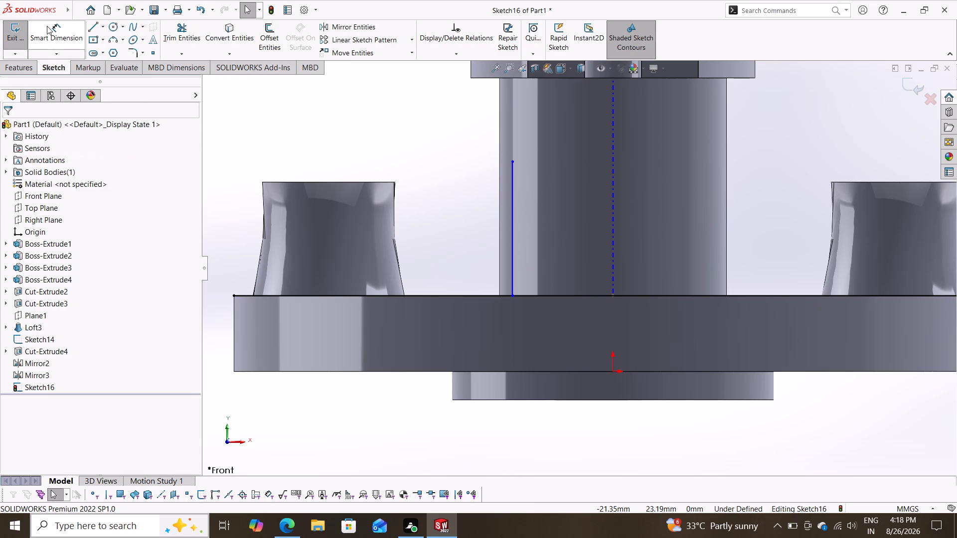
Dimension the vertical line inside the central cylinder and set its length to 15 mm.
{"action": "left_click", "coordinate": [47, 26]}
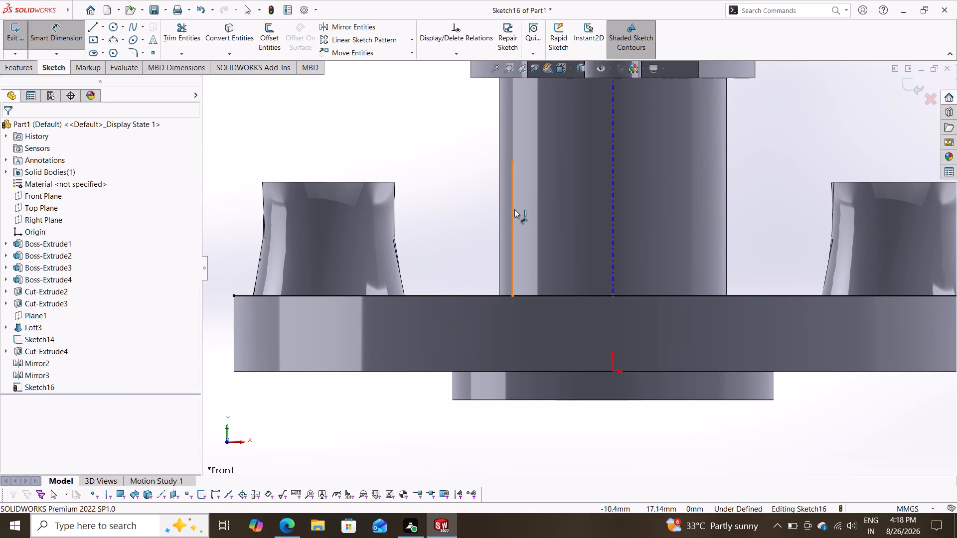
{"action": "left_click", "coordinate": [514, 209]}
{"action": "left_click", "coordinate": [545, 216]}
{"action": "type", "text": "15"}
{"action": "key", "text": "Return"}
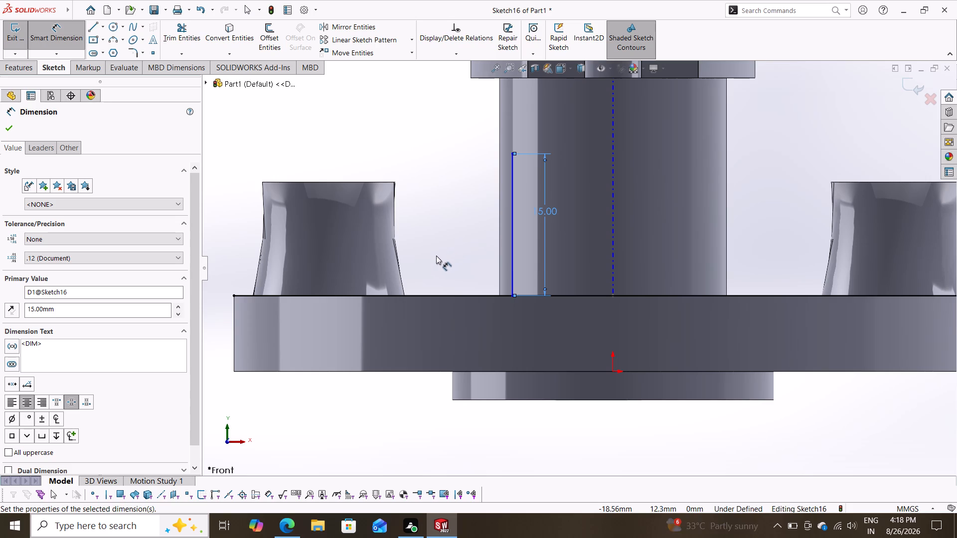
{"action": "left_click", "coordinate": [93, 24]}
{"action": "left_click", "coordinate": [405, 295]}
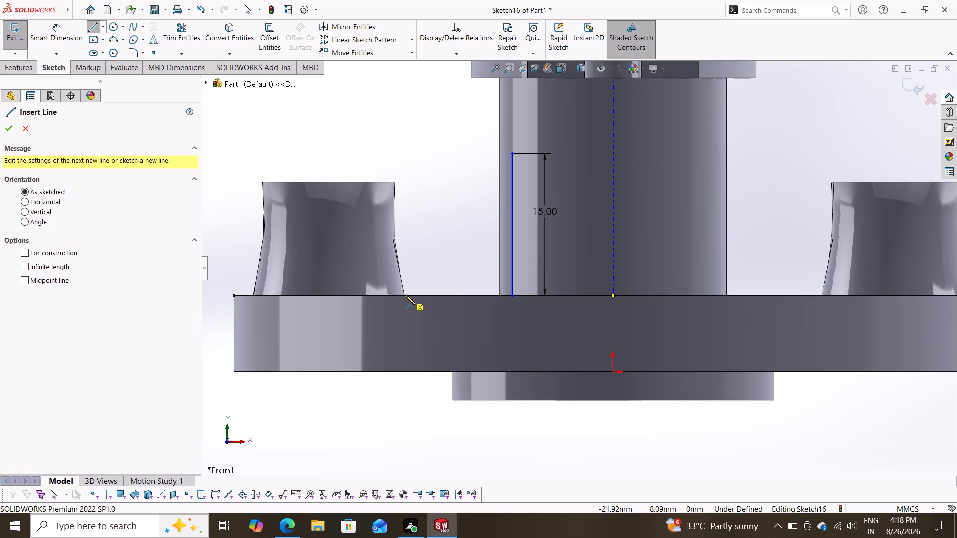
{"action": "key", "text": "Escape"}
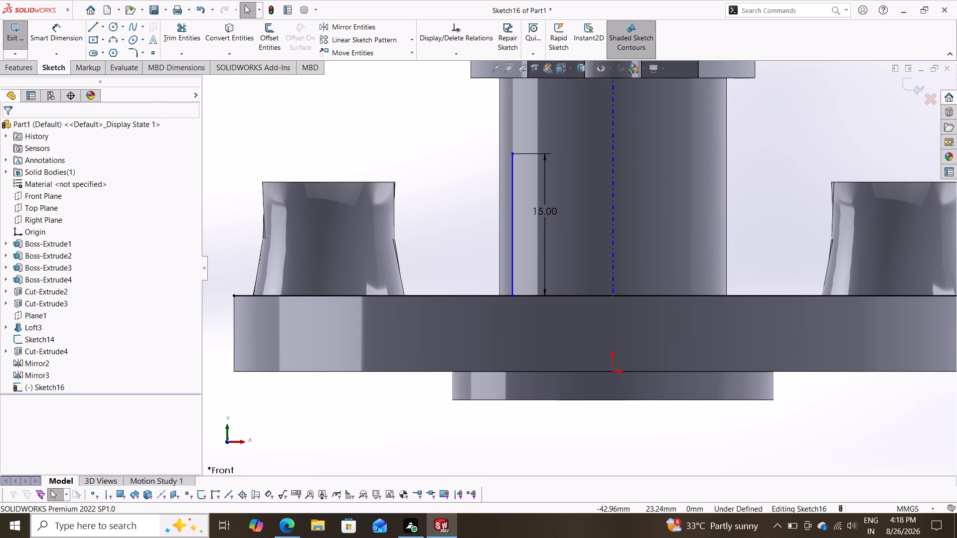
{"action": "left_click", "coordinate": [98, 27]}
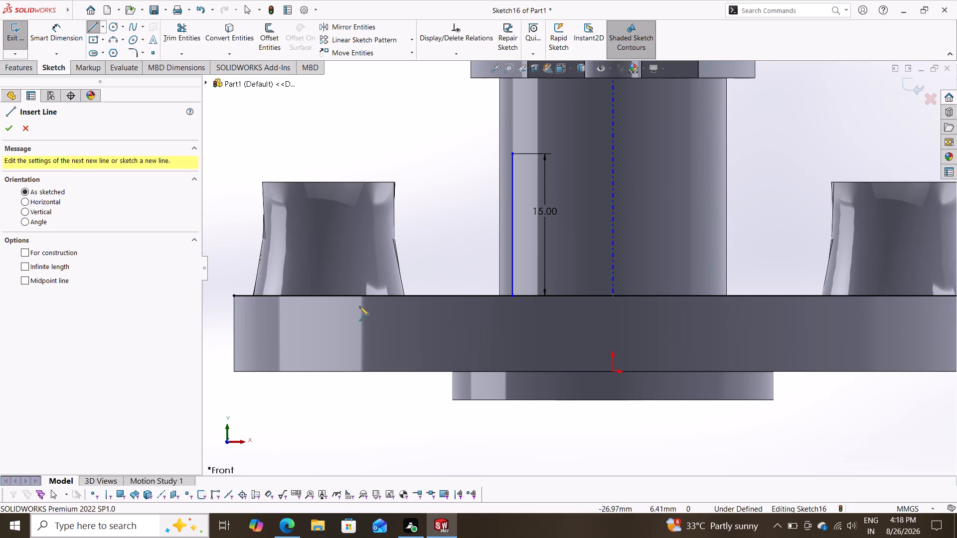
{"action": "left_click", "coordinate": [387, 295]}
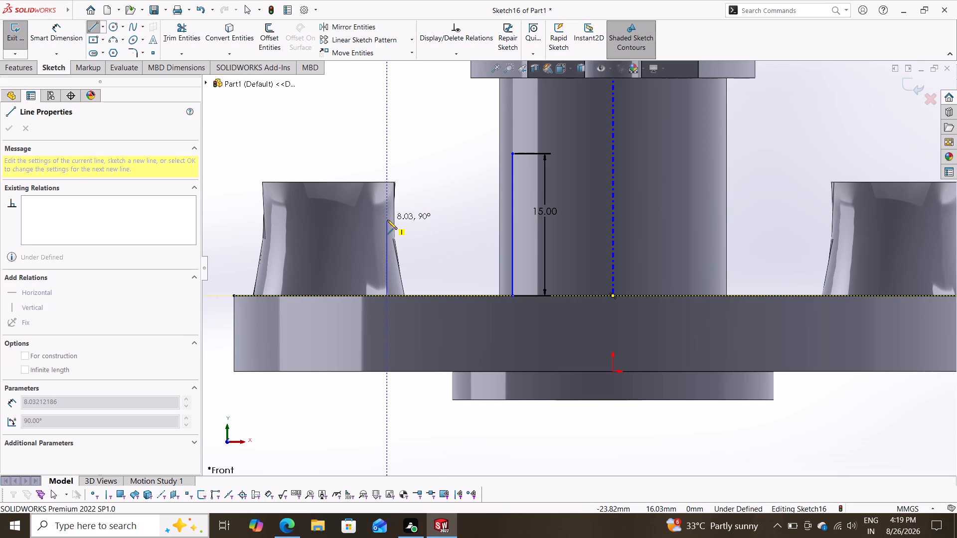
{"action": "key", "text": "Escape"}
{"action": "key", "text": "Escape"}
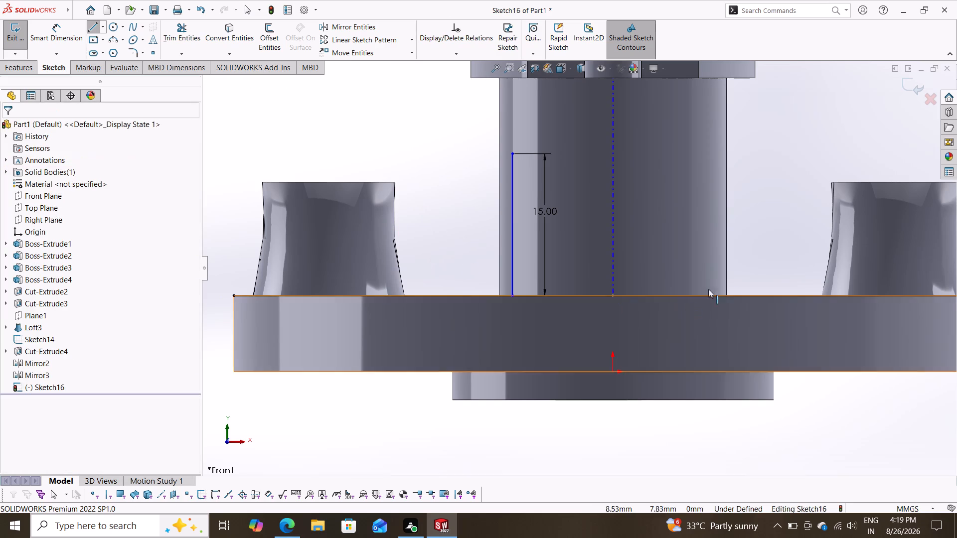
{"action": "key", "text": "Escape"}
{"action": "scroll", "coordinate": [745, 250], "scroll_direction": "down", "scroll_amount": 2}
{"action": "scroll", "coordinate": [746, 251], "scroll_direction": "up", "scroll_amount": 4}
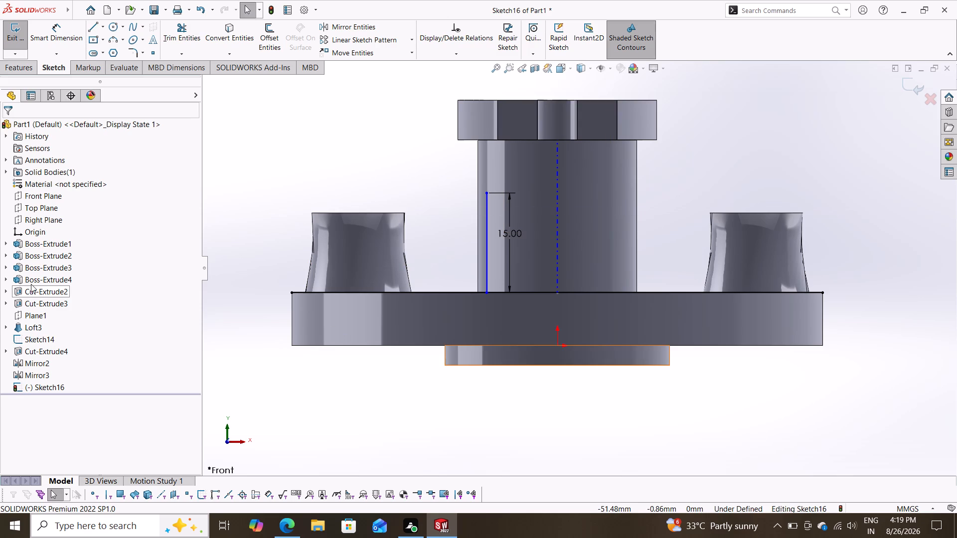
Delete the 15 mm vertical line inside the central cylinder and exit the sketch.
{"action": "left_click", "coordinate": [41, 327]}
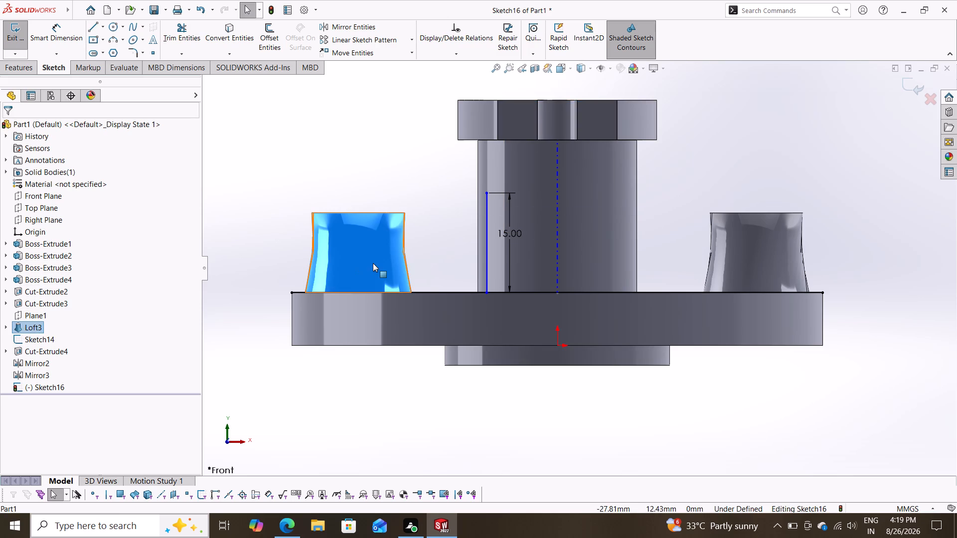
{"action": "left_click", "coordinate": [487, 237]}
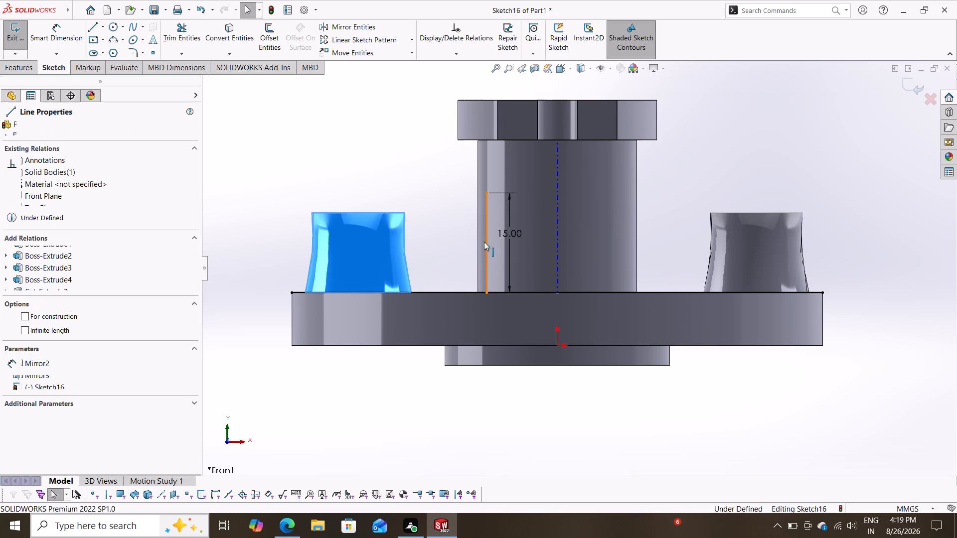
{"action": "key", "text": "Delete"}
{"action": "left_click", "coordinate": [410, 261]}
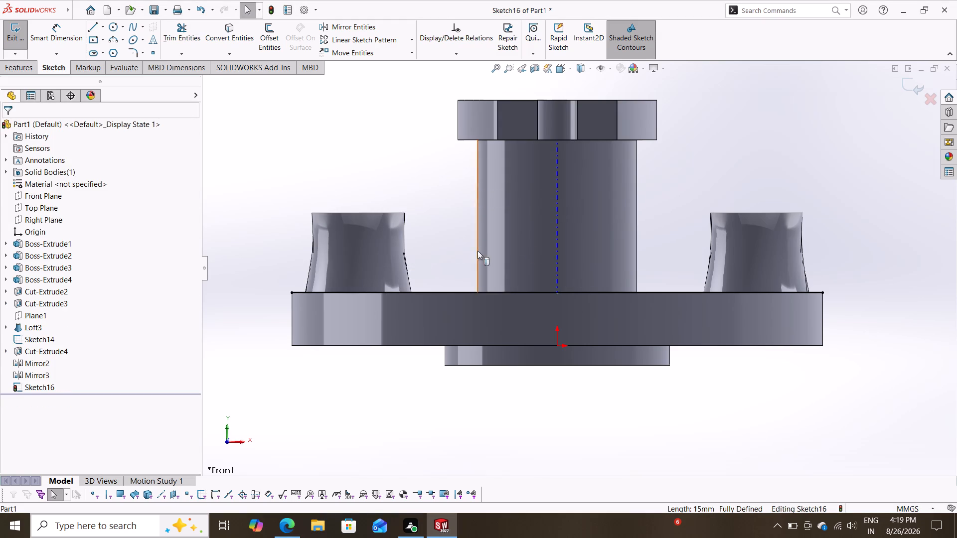
{"action": "left_click", "coordinate": [909, 84]}
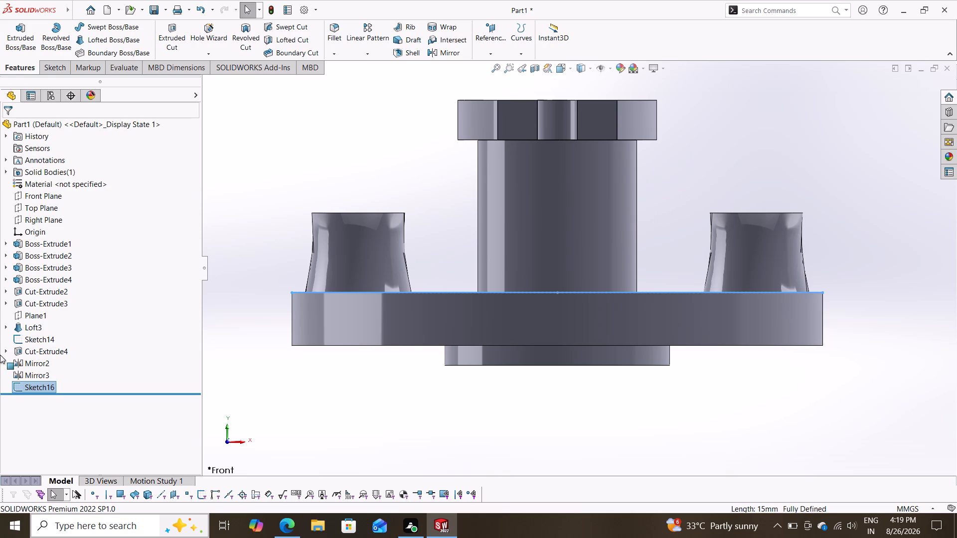
Open the Loft3 boss definition to examine its profiles, and close it without changes.
{"action": "left_click", "coordinate": [41, 323]}
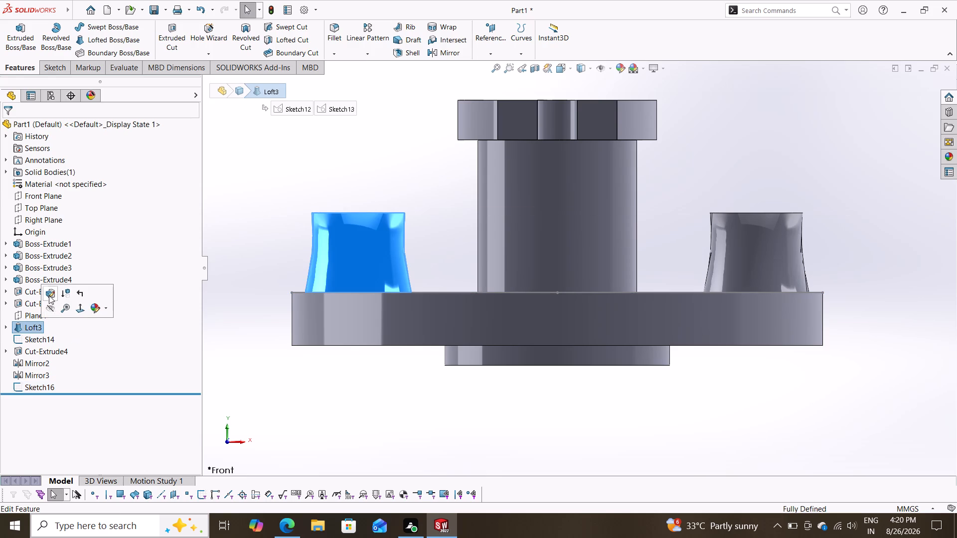
{"action": "left_click", "coordinate": [52, 289]}
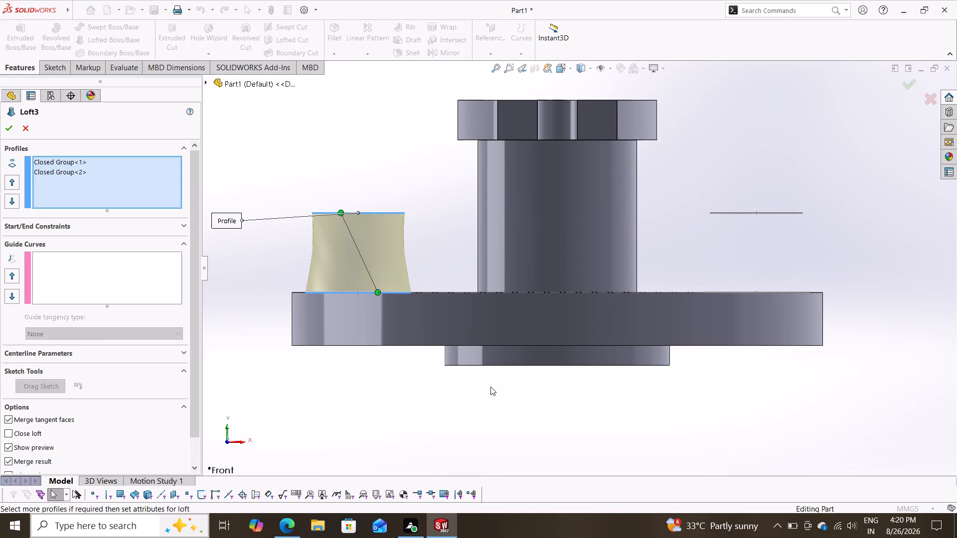
{"action": "middle_click_drag", "start_coordinate": [492, 259], "coordinate": [488, 324]}
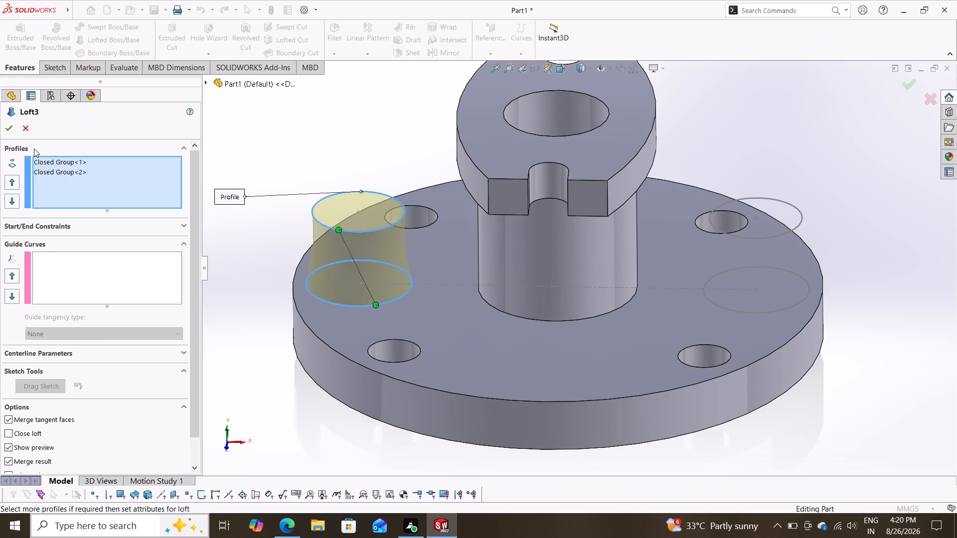
{"action": "left_click", "coordinate": [25, 127]}
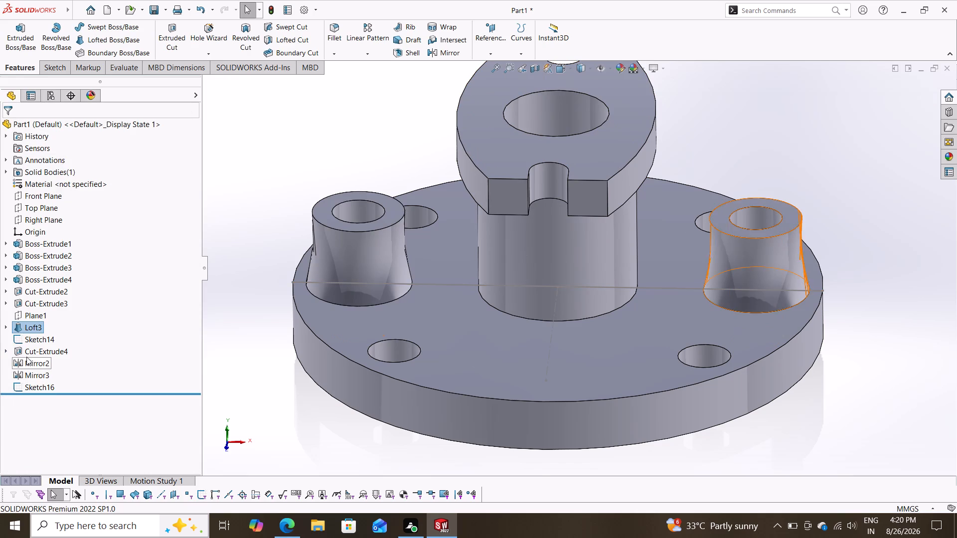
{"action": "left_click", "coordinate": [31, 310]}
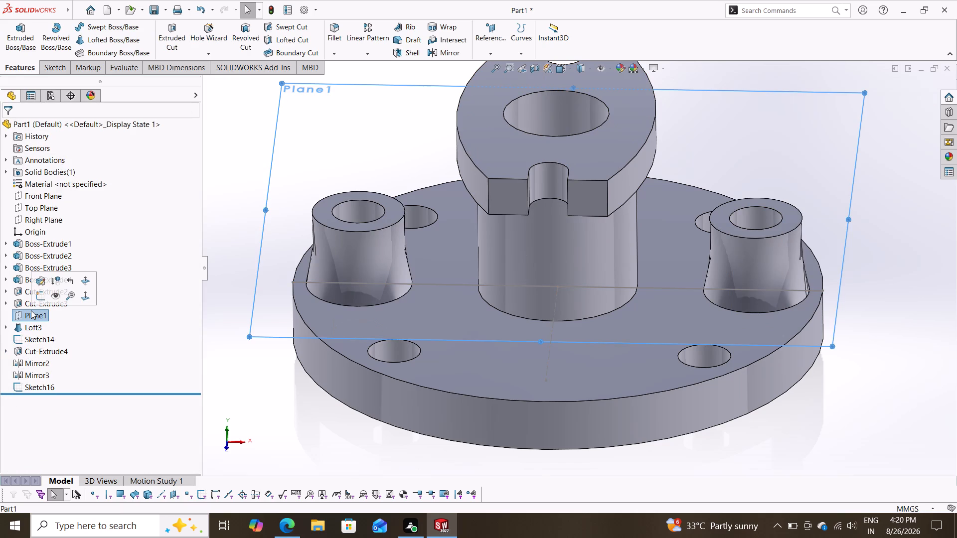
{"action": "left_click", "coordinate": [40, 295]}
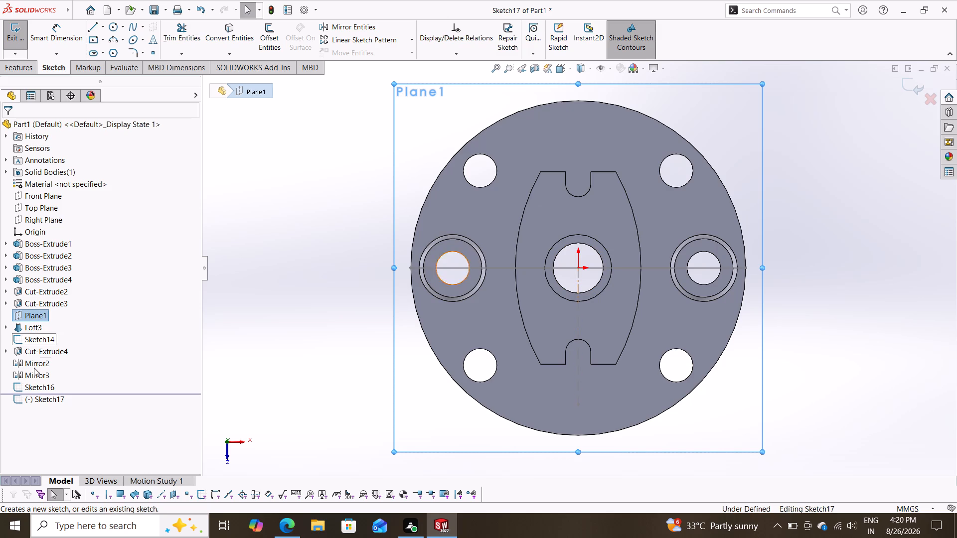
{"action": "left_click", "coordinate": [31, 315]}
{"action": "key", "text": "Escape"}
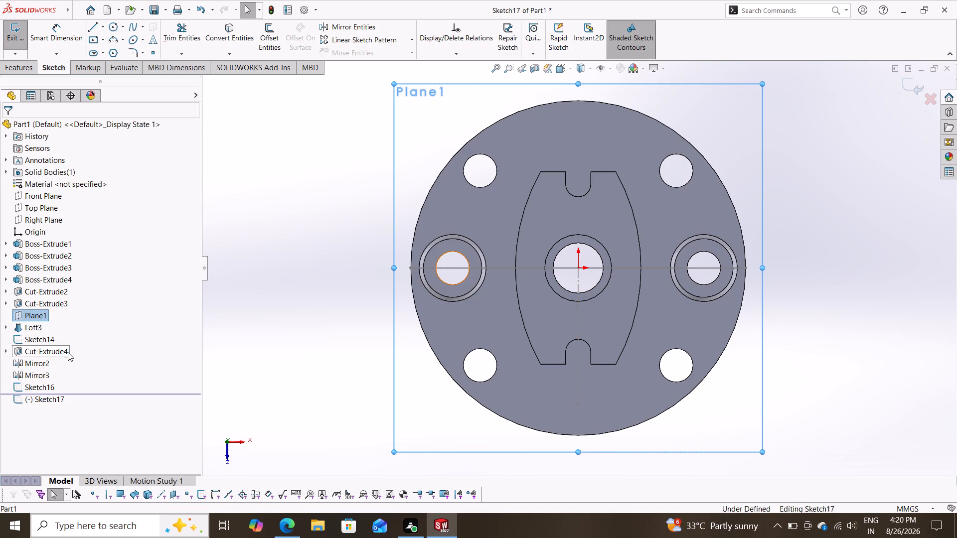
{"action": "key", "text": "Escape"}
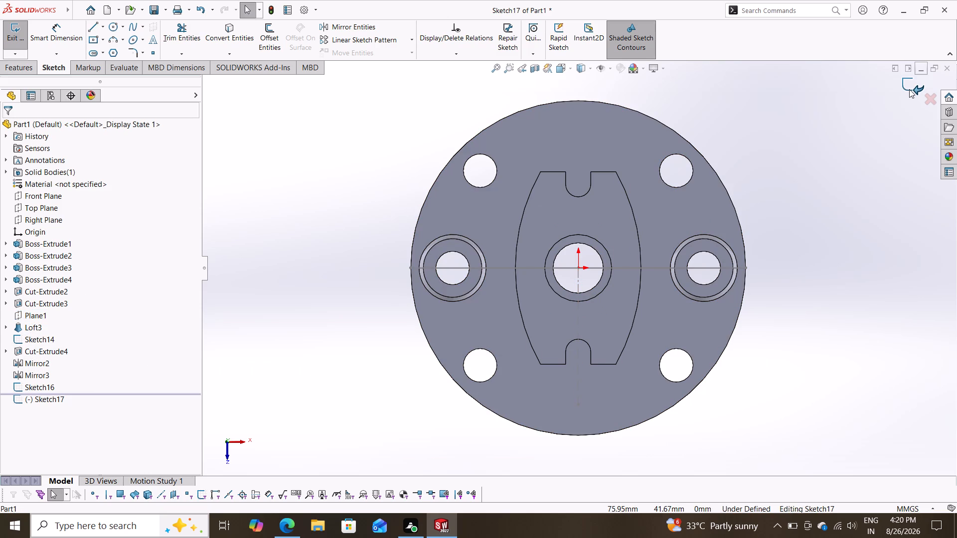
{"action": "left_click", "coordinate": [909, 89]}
Open the Plane1 definition to check its reference face and offset distance, and close it without changes.
{"action": "left_click", "coordinate": [18, 315]}
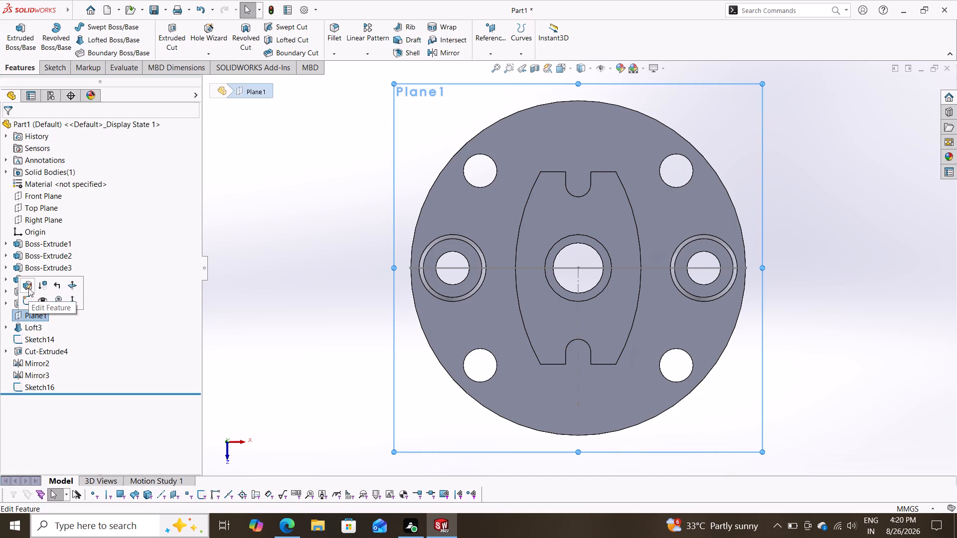
{"action": "left_click", "coordinate": [28, 288]}
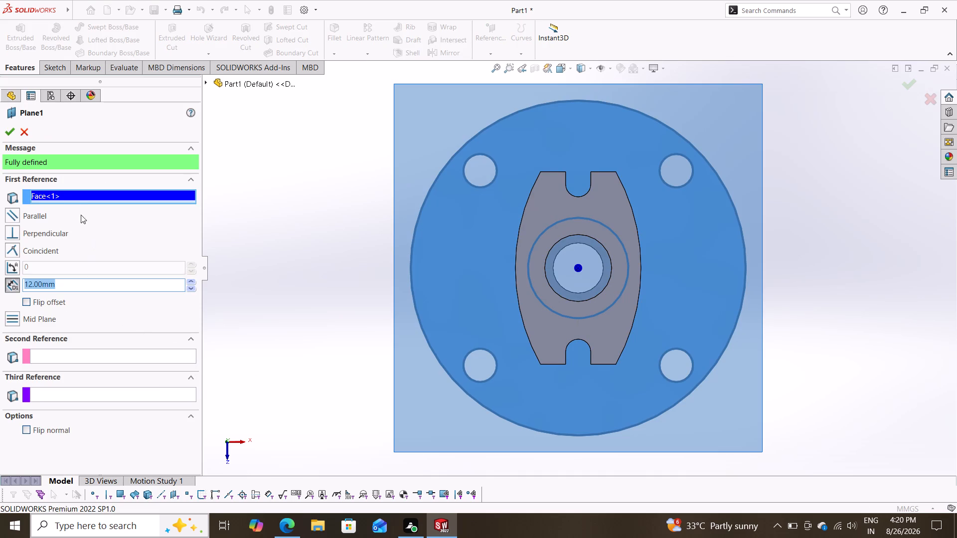
{"action": "left_click", "coordinate": [21, 126]}
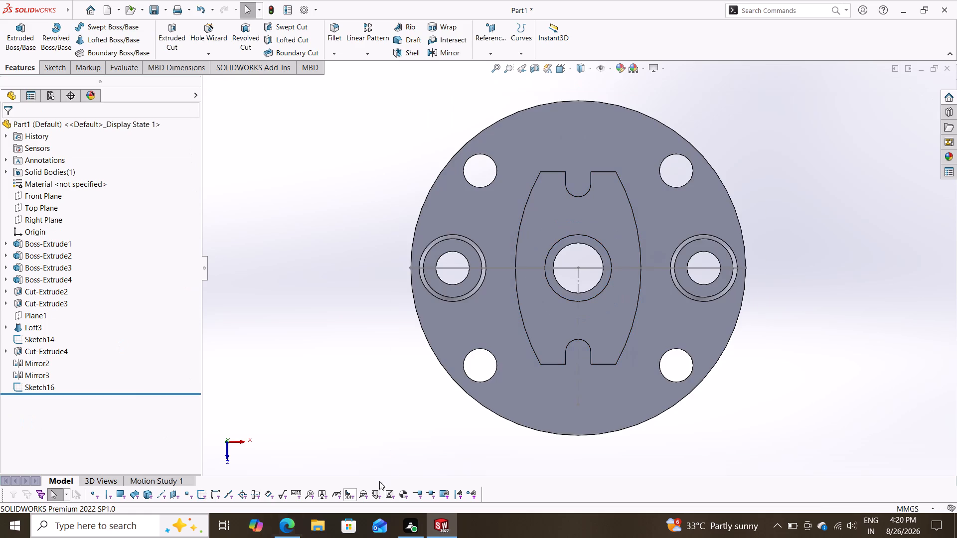
In Sketch16, draw a vertical line about 13 mm up inside the cylinder, a line sloping down into the left boss, and a vertical about 7 mm down.
{"action": "middle_click_drag", "start_coordinate": [303, 424], "coordinate": [304, 399]}
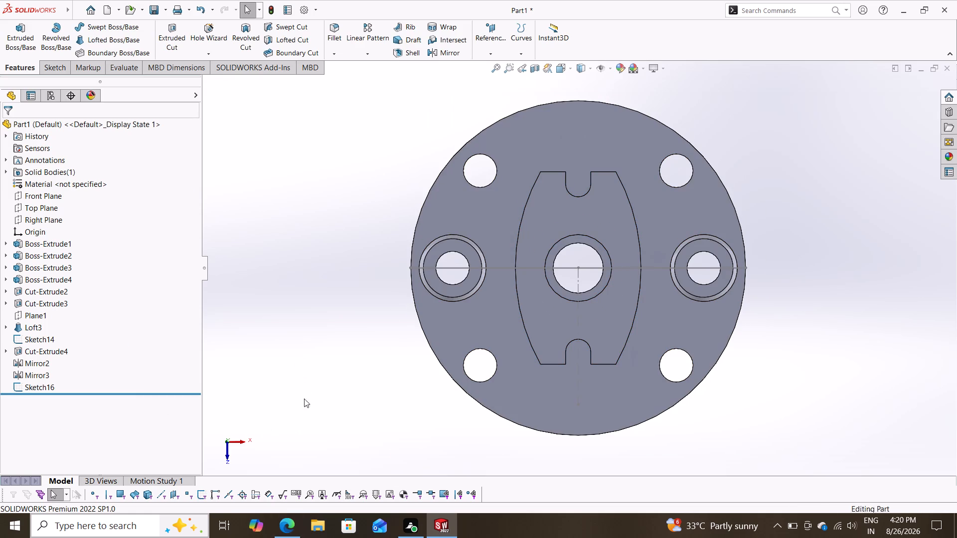
{"action": "middle_click_drag", "start_coordinate": [304, 399], "coordinate": [306, 249]}
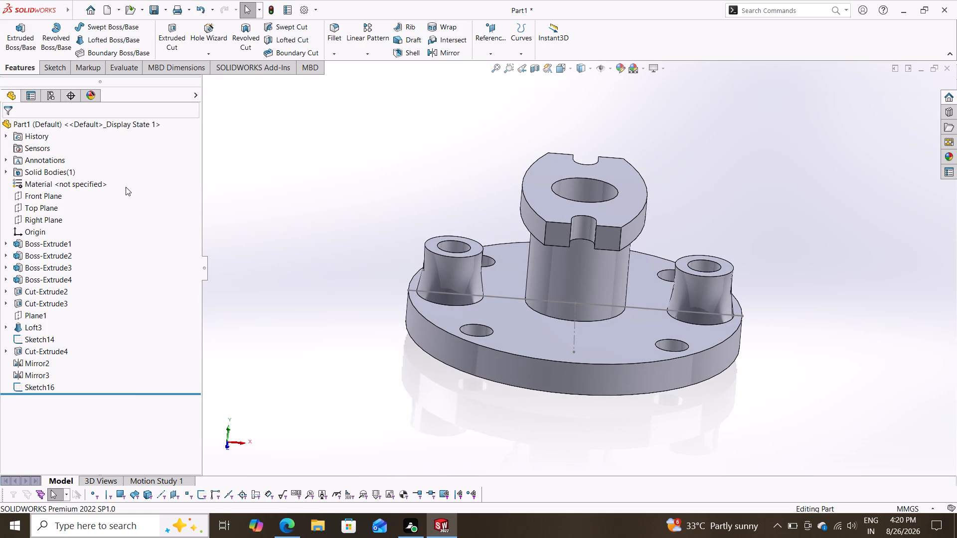
{"action": "left_click", "coordinate": [31, 388]}
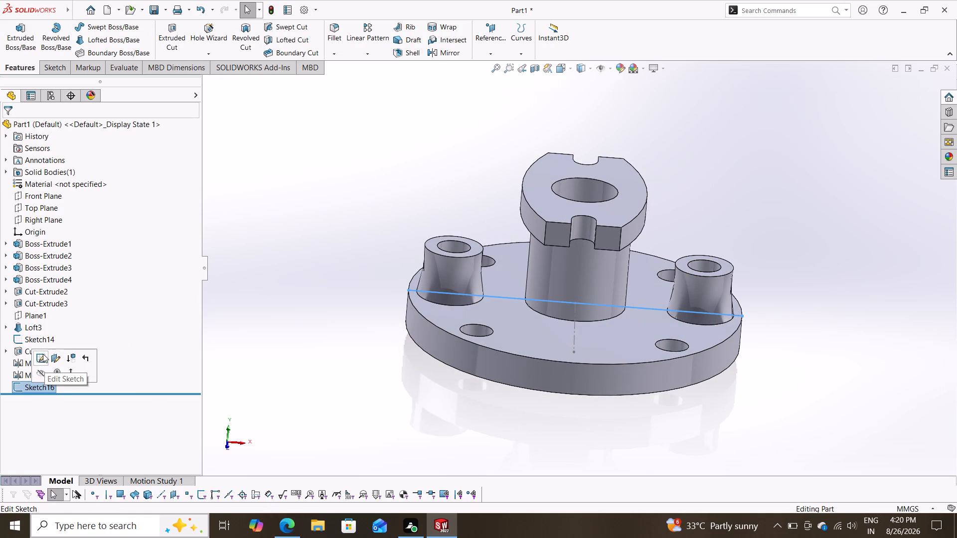
{"action": "left_click", "coordinate": [43, 354]}
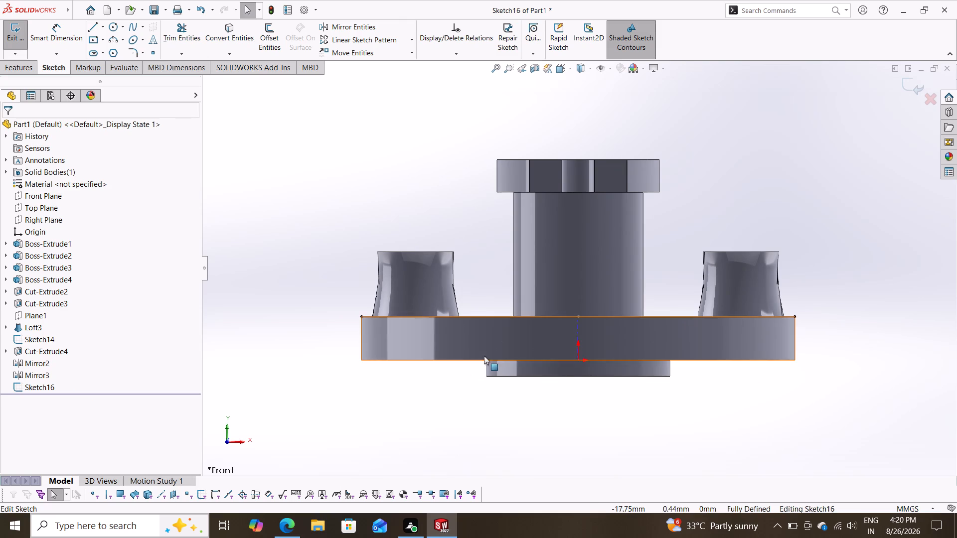
{"action": "scroll", "coordinate": [505, 306], "scroll_direction": "down", "scroll_amount": 2}
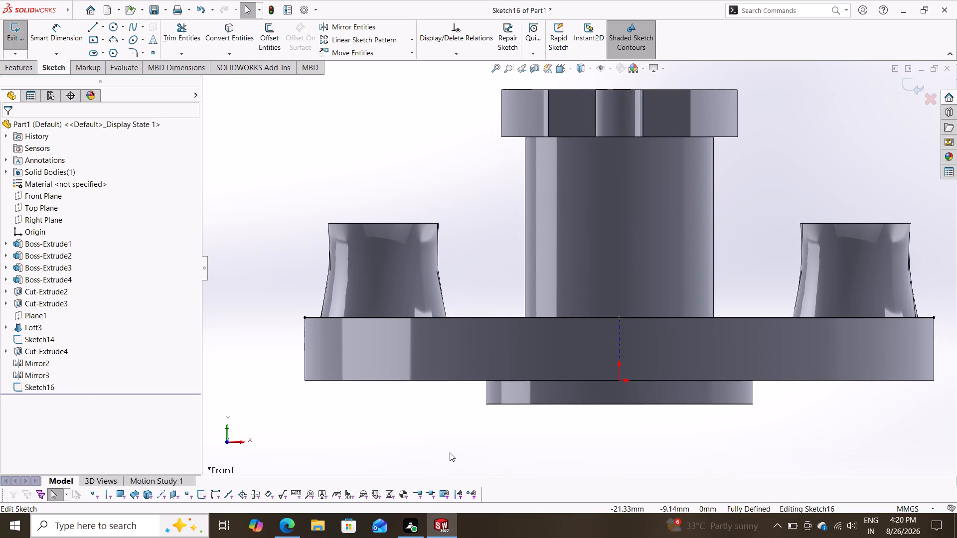
{"action": "left_click", "coordinate": [96, 31]}
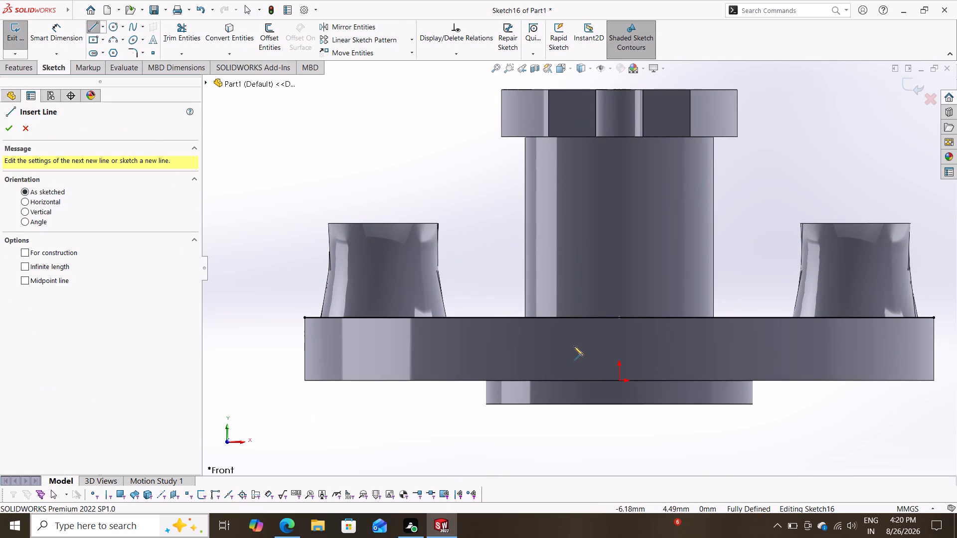
{"action": "left_click", "coordinate": [534, 317]}
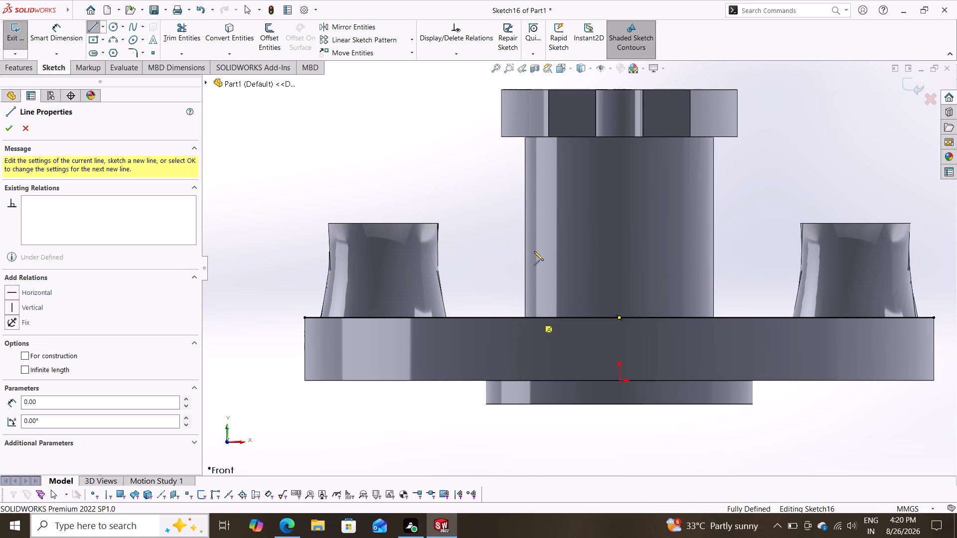
{"action": "left_click", "coordinate": [535, 210]}
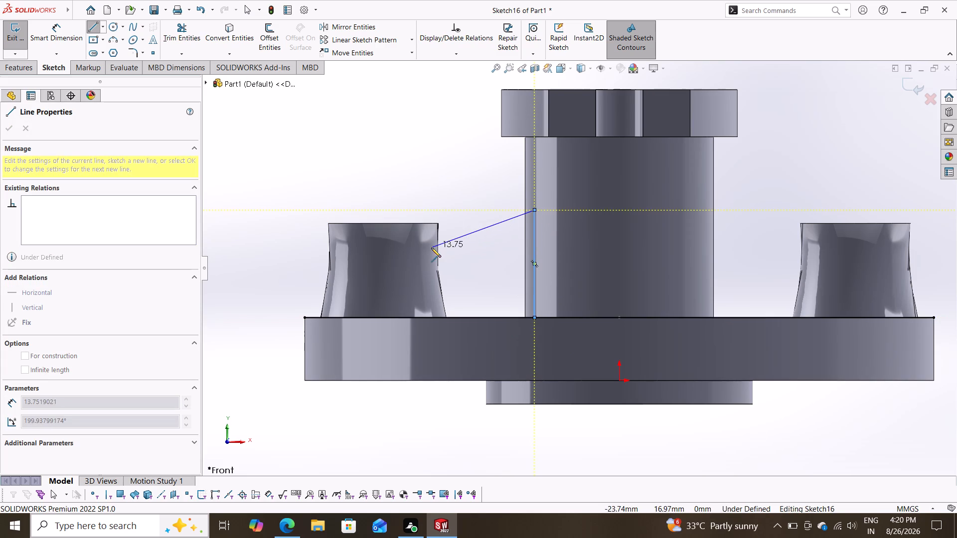
{"action": "left_click", "coordinate": [425, 252]}
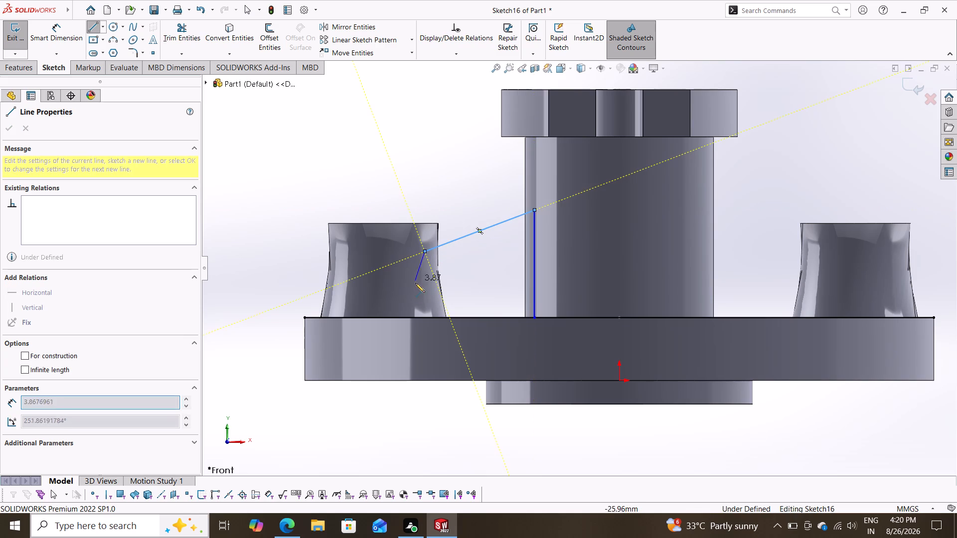
{"action": "left_click", "coordinate": [426, 308]}
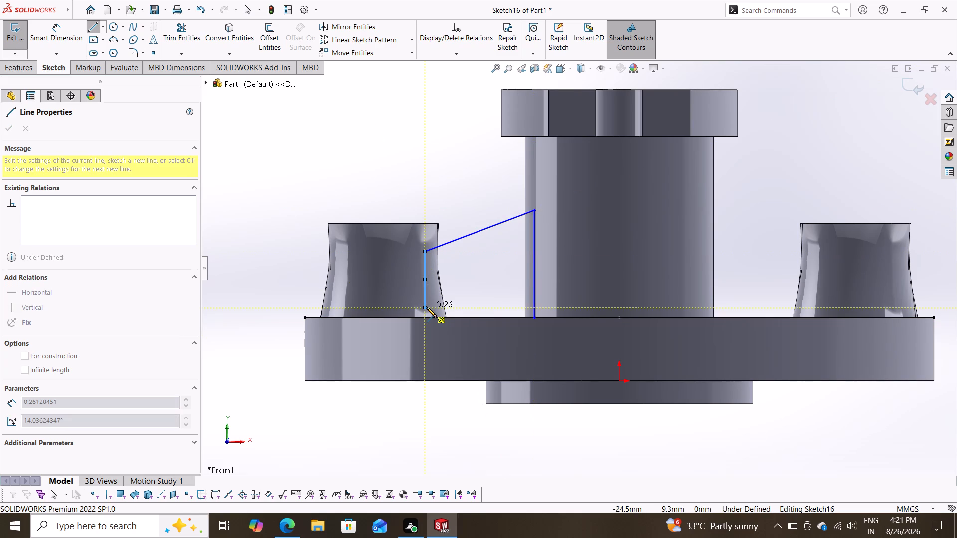
{"action": "key", "text": "Escape"}
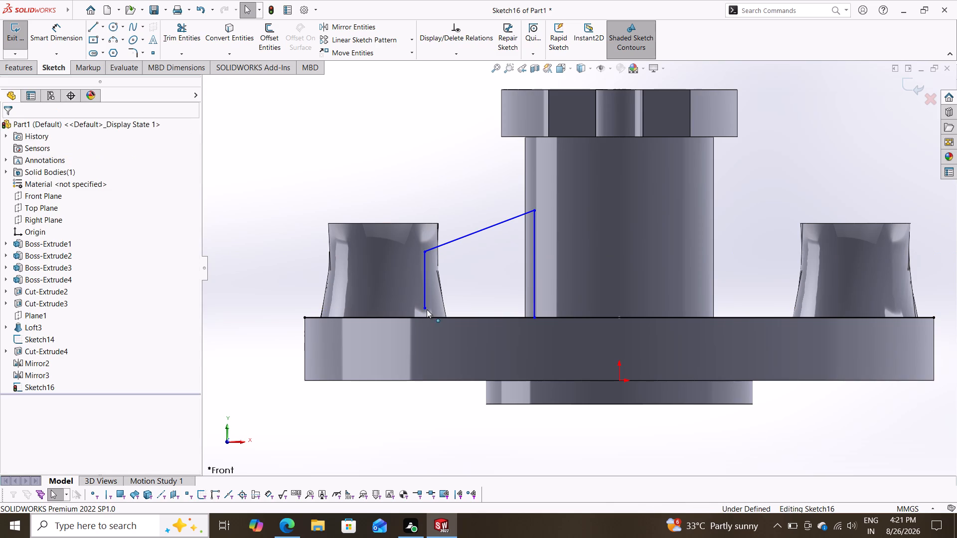
Dimension the vertical line inside the central cylinder to 15 mm and the vertical line inside the left boss to 10 mm.
{"action": "left_click", "coordinate": [57, 38]}
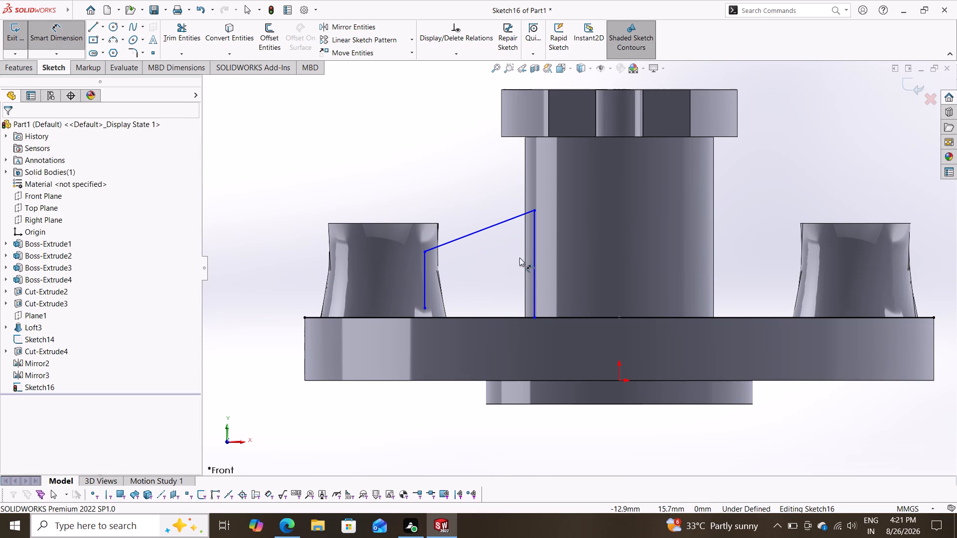
{"action": "left_click", "coordinate": [532, 268]}
{"action": "left_click", "coordinate": [583, 275]}
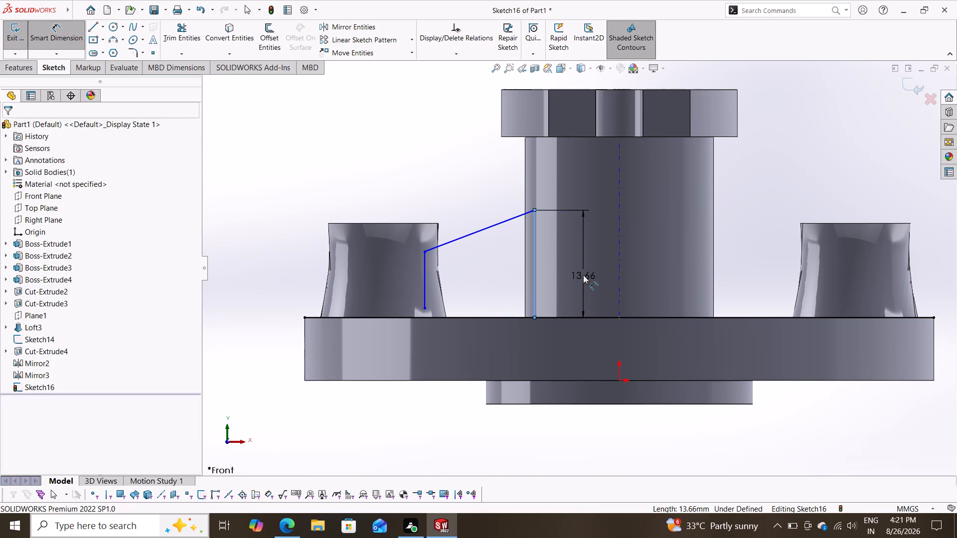
{"action": "type", "text": "15"}
{"action": "key", "text": "Return"}
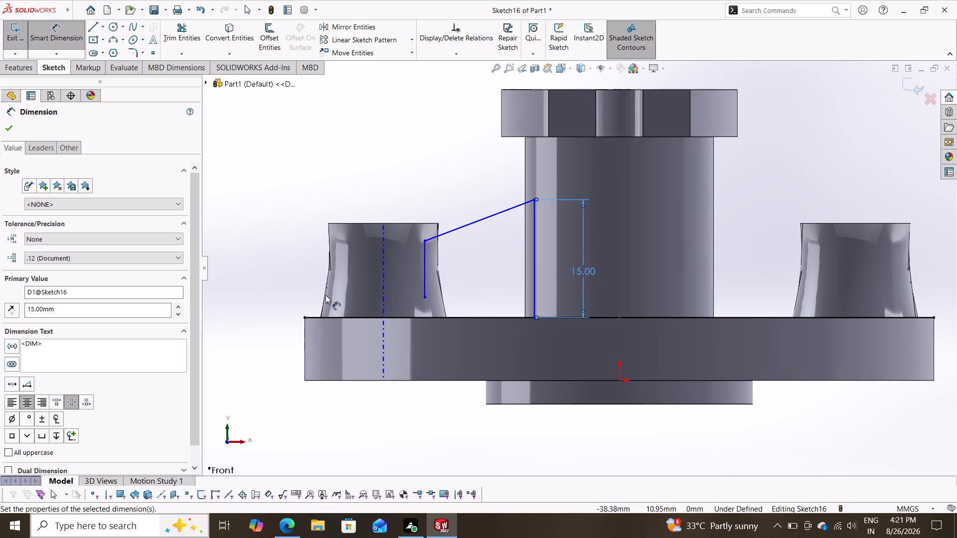
{"action": "left_click", "coordinate": [425, 269]}
{"action": "left_click", "coordinate": [395, 270]}
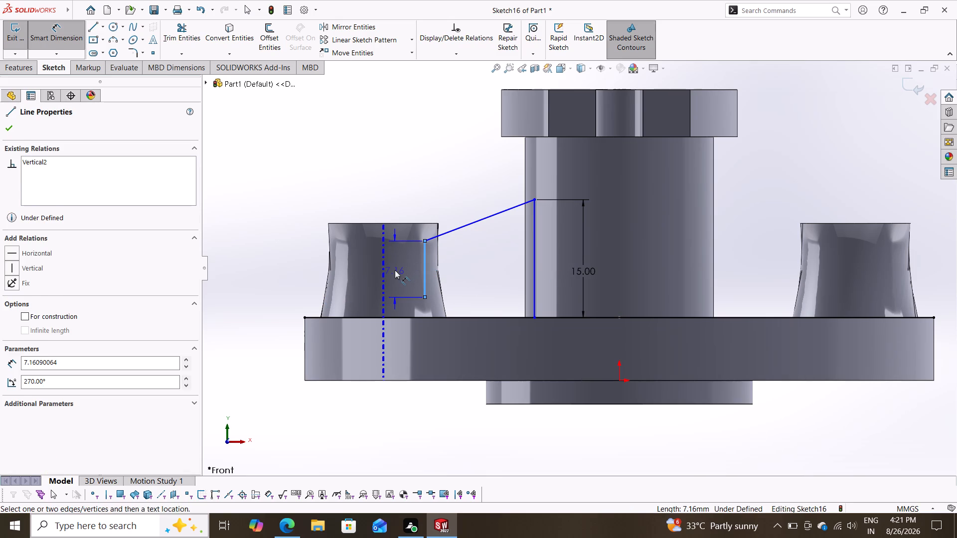
{"action": "type", "text": "10"}
{"action": "key", "text": "Return"}
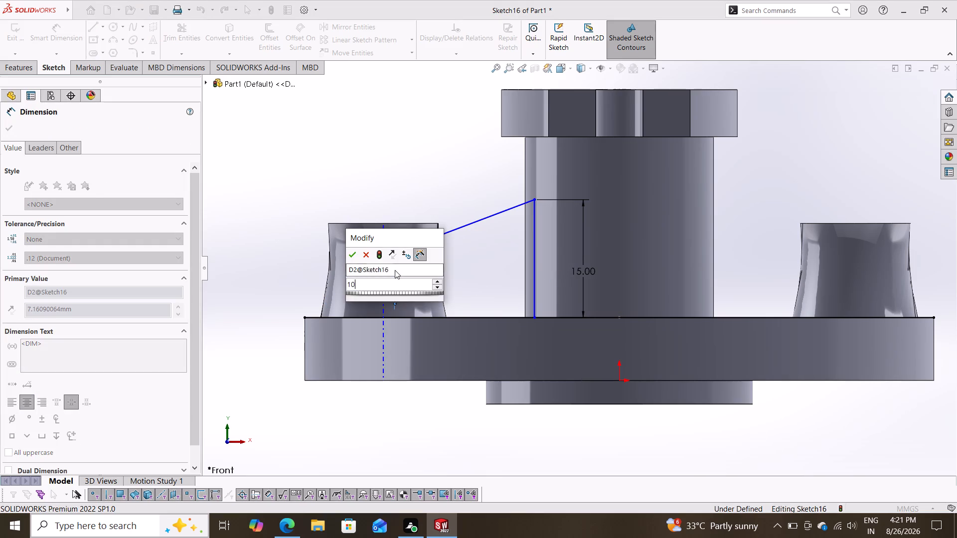
{"action": "key", "text": "Escape"}
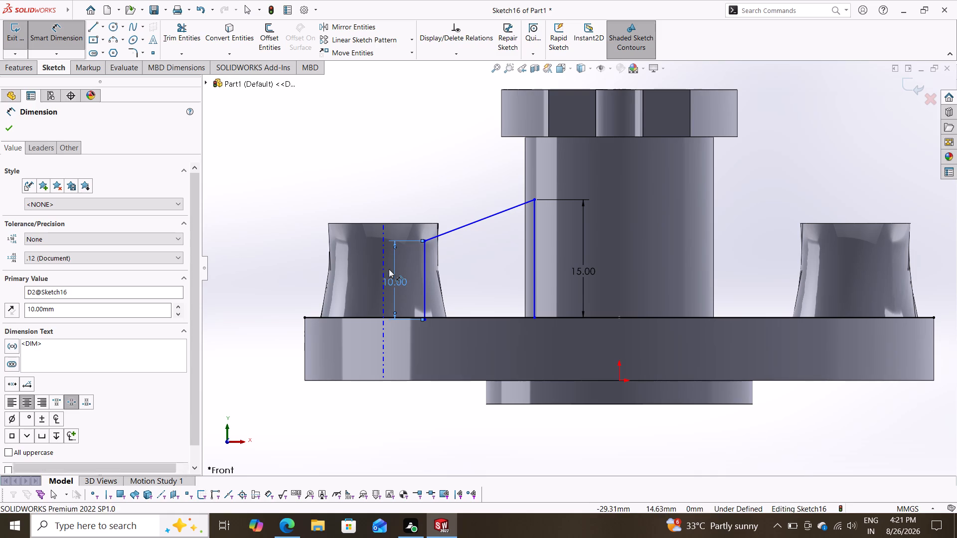
Move the lower endpoint of the 10 mm vertical line onto the base flange's top edge, making it coincident.
{"action": "scroll", "coordinate": [529, 290], "scroll_direction": "down", "scroll_amount": 2}
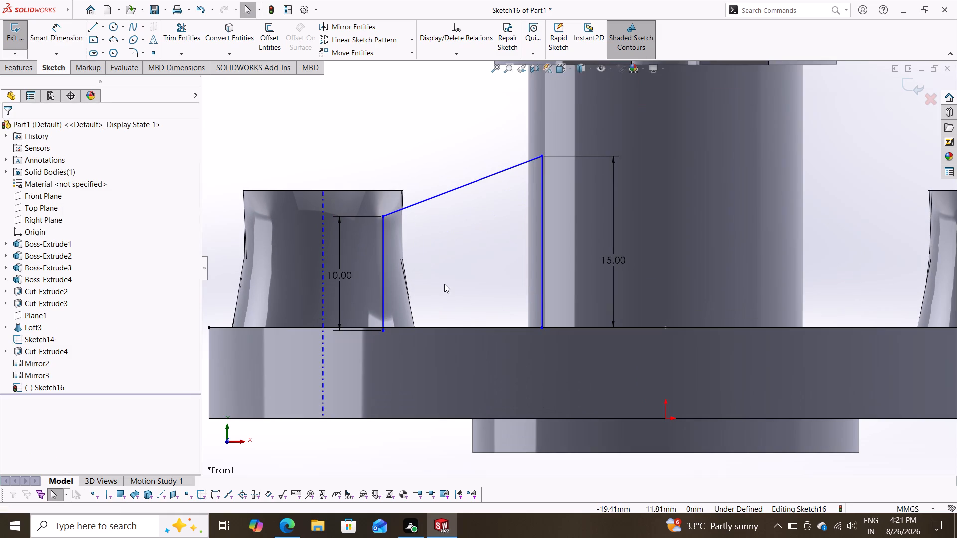
{"action": "left_click_drag", "start_coordinate": [384, 333], "coordinate": [385, 324]}
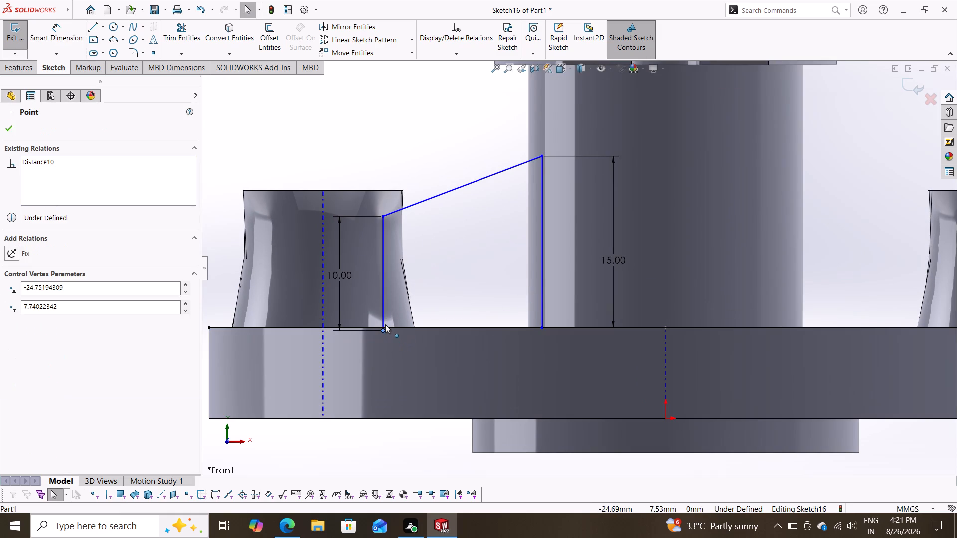
{"action": "left_click_drag", "start_coordinate": [385, 324], "coordinate": [384, 328]}
{"action": "key", "text": "Escape"}
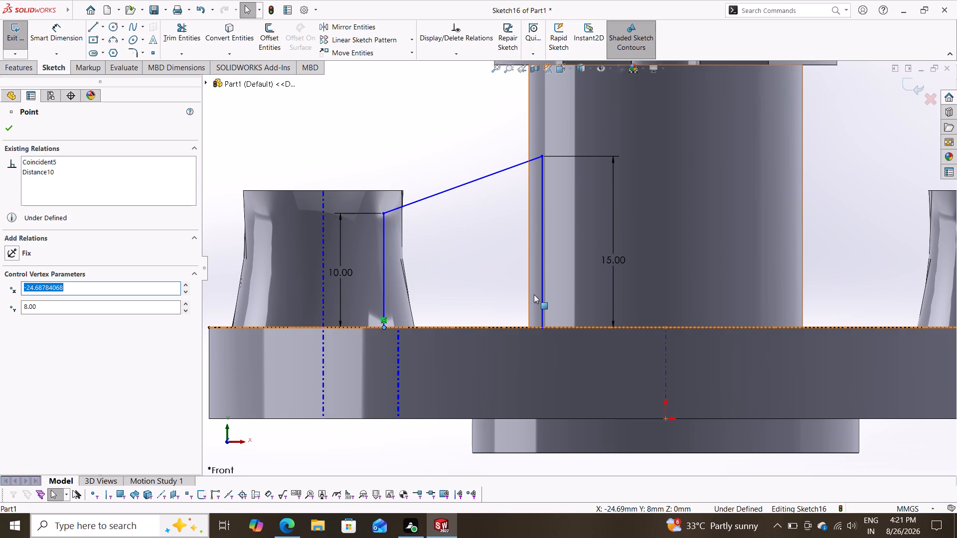
{"action": "key", "text": "Escape"}
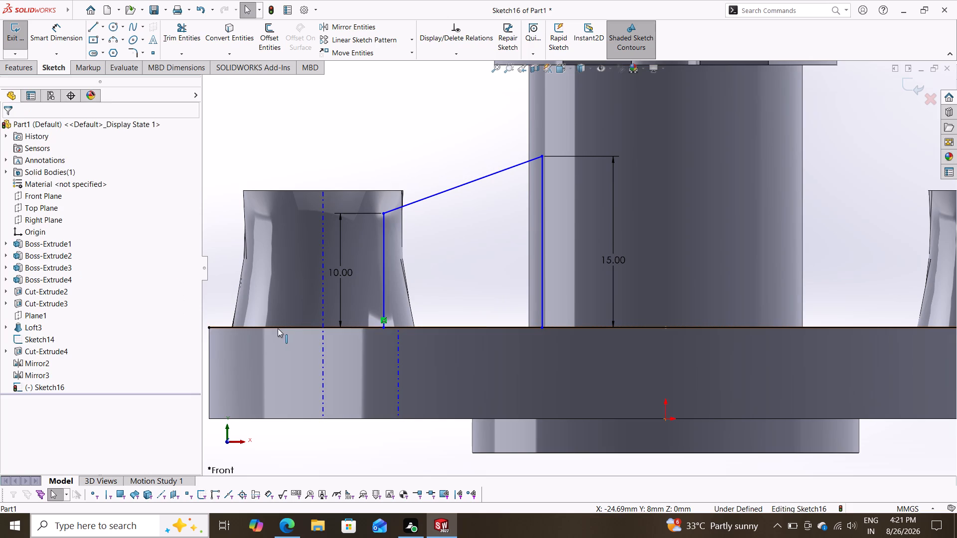
Close the profile with a horizontal line about 14 mm long along the flange's top edge, joining both verticals' lower endpoints.
{"action": "left_click", "coordinate": [93, 25]}
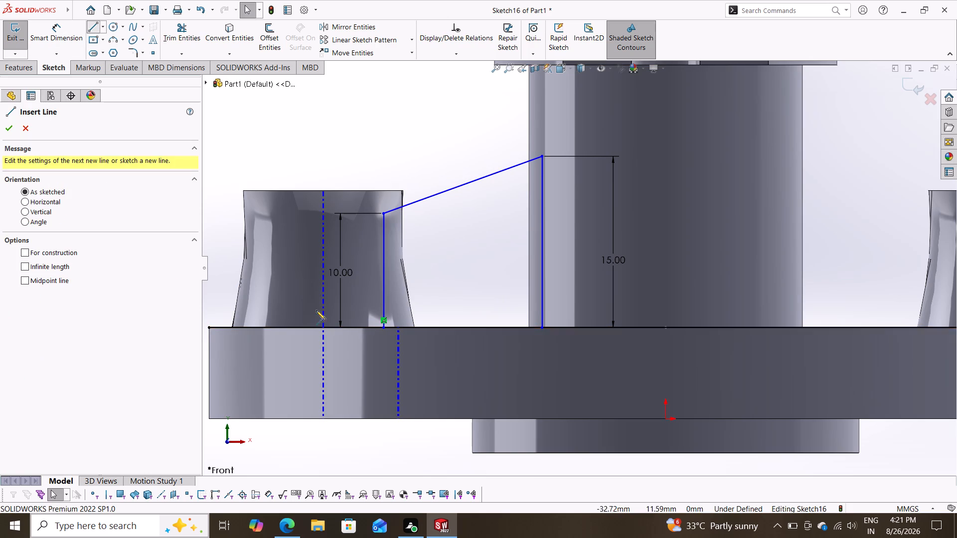
{"action": "left_click", "coordinate": [387, 328]}
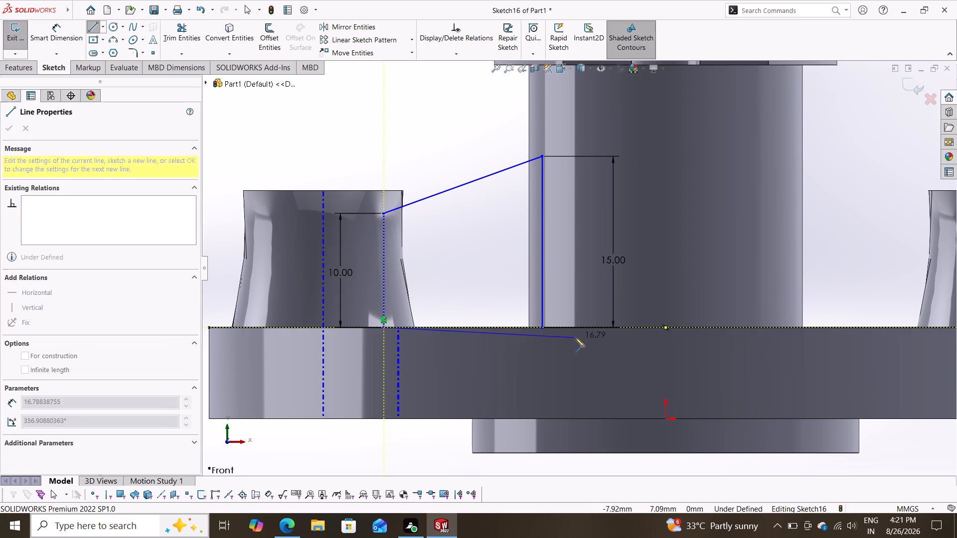
{"action": "left_click", "coordinate": [542, 329]}
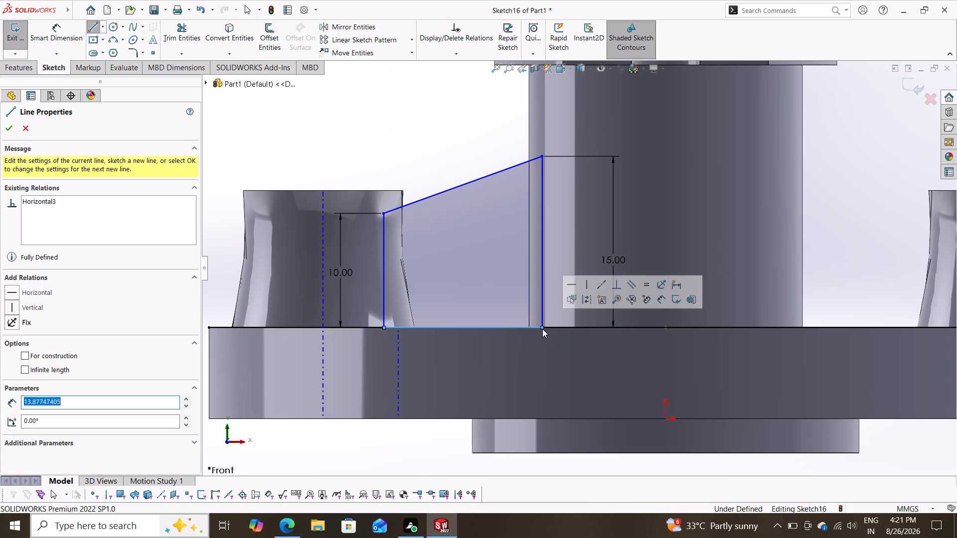
{"action": "key", "text": "Escape"}
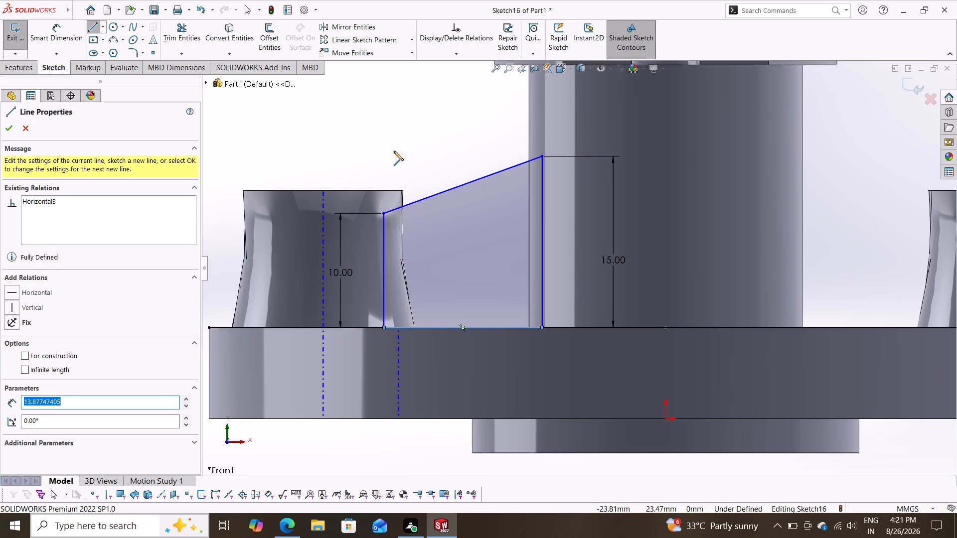
{"action": "left_click", "coordinate": [6, 125]}
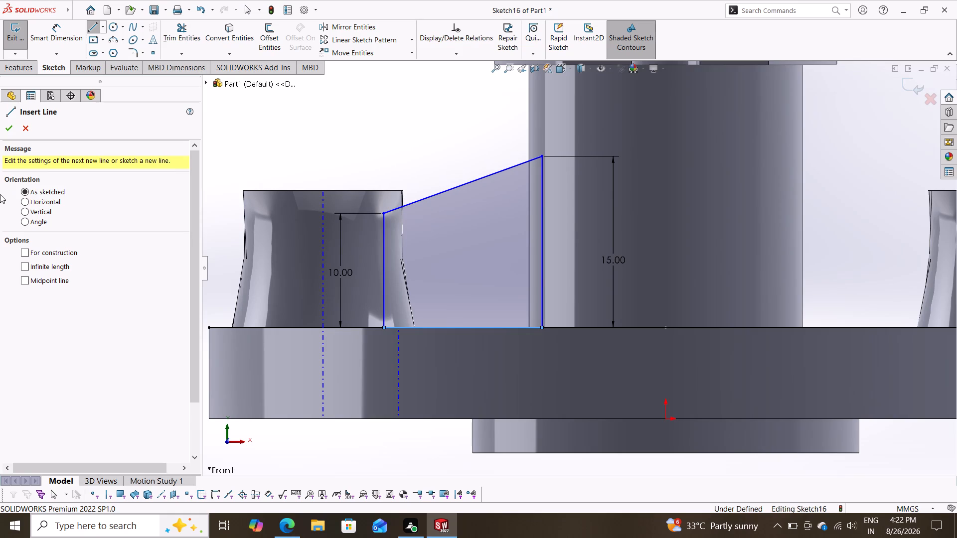
{"action": "left_click", "coordinate": [13, 124]}
Extrude the closed region between the left boss and the cylinder as a merged boss, Mid Plane, 8 mm deep.
{"action": "left_click", "coordinate": [18, 70]}
{"action": "left_click", "coordinate": [25, 29]}
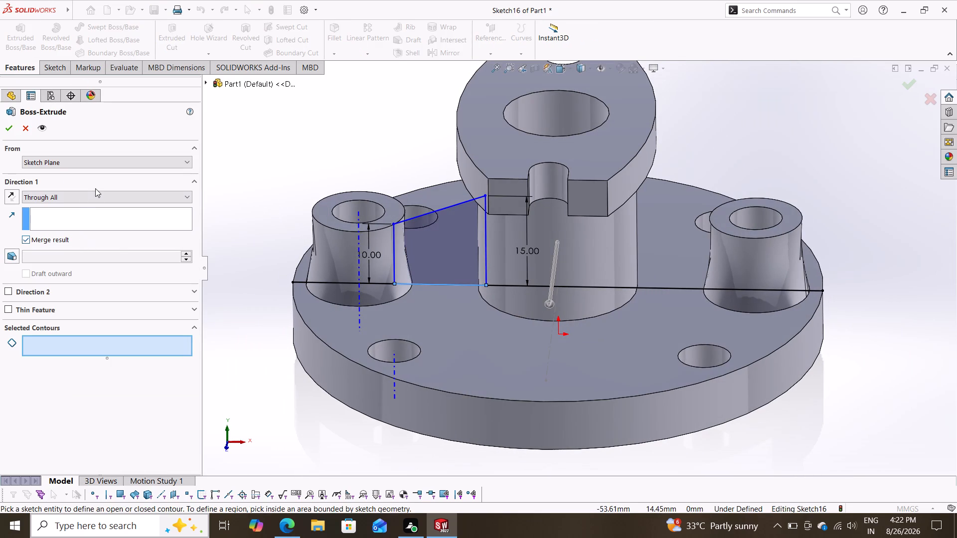
{"action": "left_click", "coordinate": [95, 188]}
{"action": "left_click", "coordinate": [92, 192]}
{"action": "left_click", "coordinate": [77, 209]}
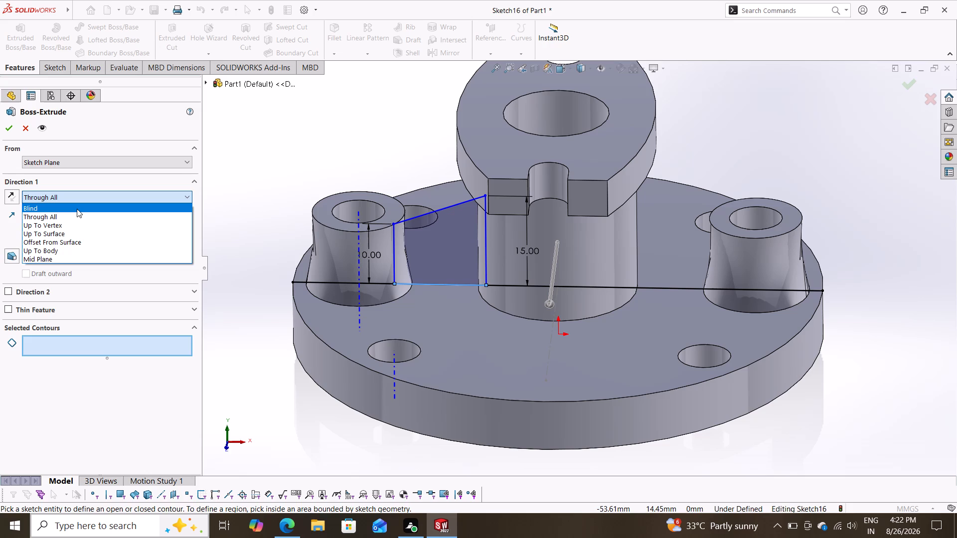
{"action": "left_click", "coordinate": [84, 196]}
{"action": "left_click", "coordinate": [51, 263]}
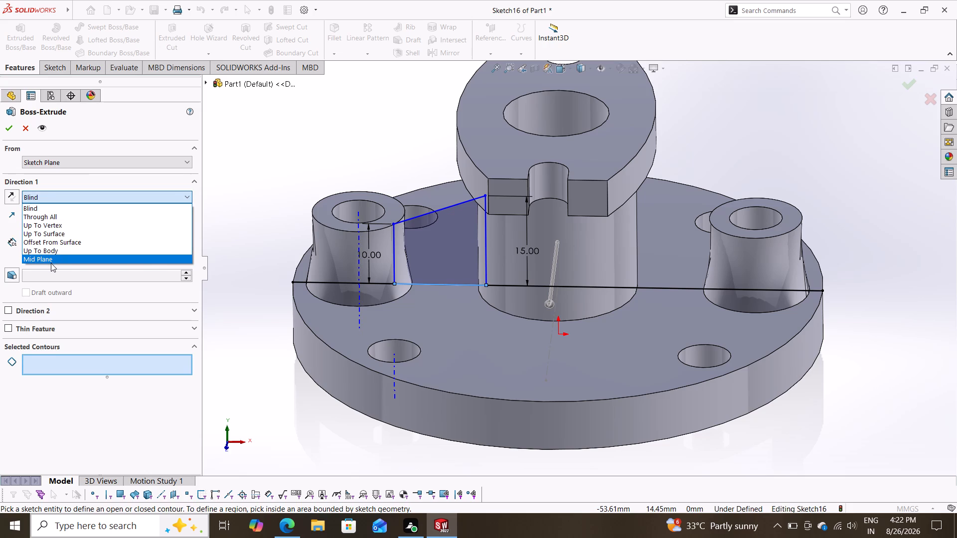
{"action": "left_click", "coordinate": [133, 262]}
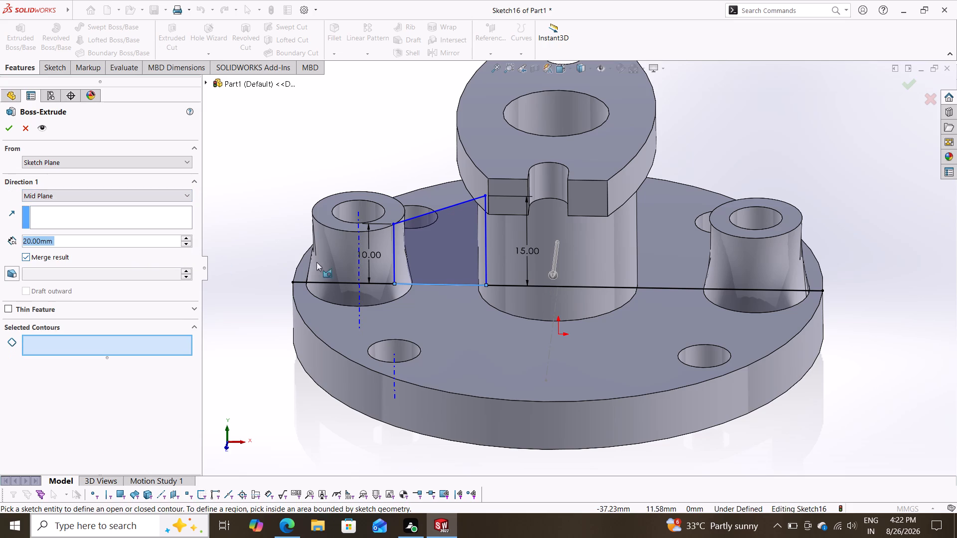
{"action": "left_click", "coordinate": [445, 238]}
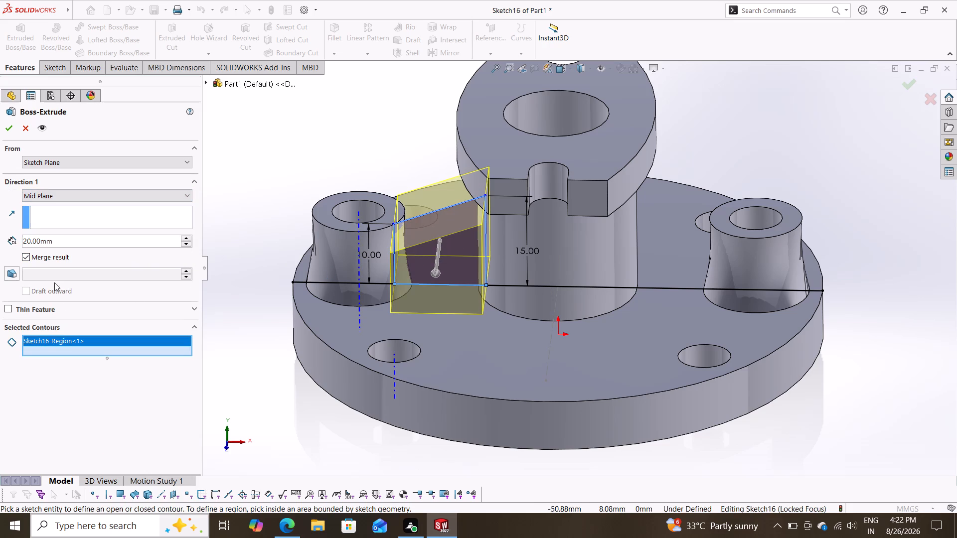
{"action": "left_click_drag", "start_coordinate": [57, 241], "coordinate": [0, 239]}
{"action": "left_click_drag", "start_coordinate": [0, 239], "coordinate": [0, 240]}
{"action": "key", "text": "8"}
{"action": "key", "text": "Return"}
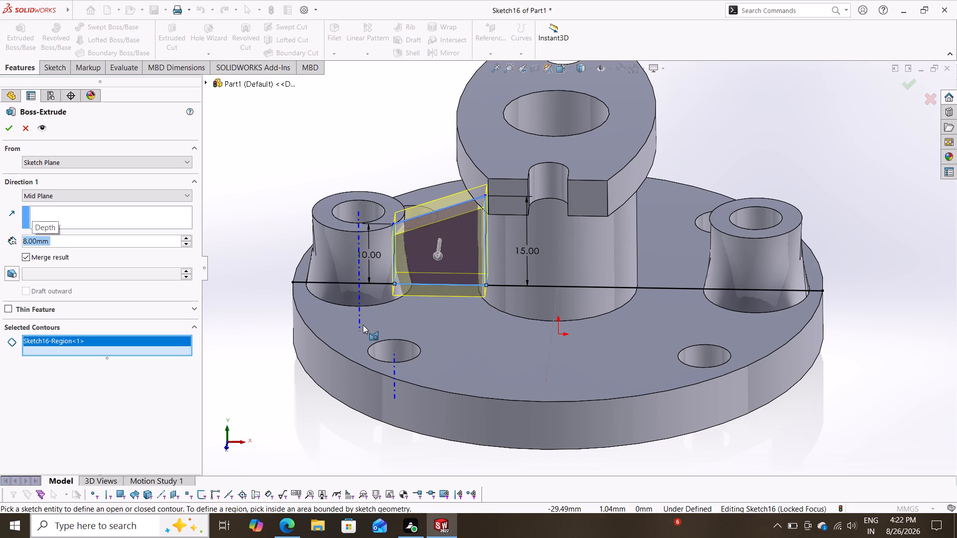
{"action": "middle_click_drag", "start_coordinate": [437, 159], "coordinate": [430, 192]}
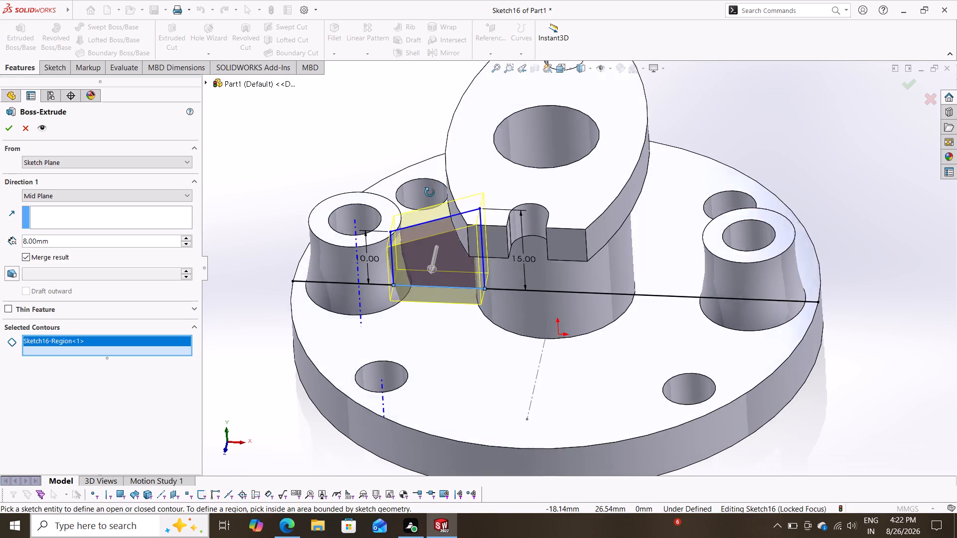
{"action": "middle_click_drag", "start_coordinate": [430, 192], "coordinate": [429, 225]}
{"action": "scroll", "coordinate": [407, 320], "scroll_direction": "down", "scroll_amount": 3}
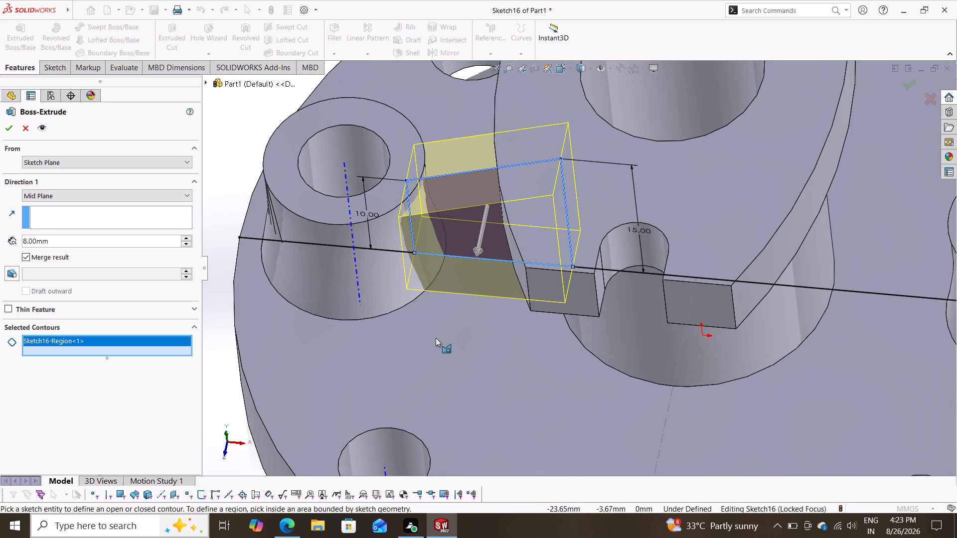
{"action": "middle_click_drag", "start_coordinate": [453, 371], "coordinate": [484, 353]}
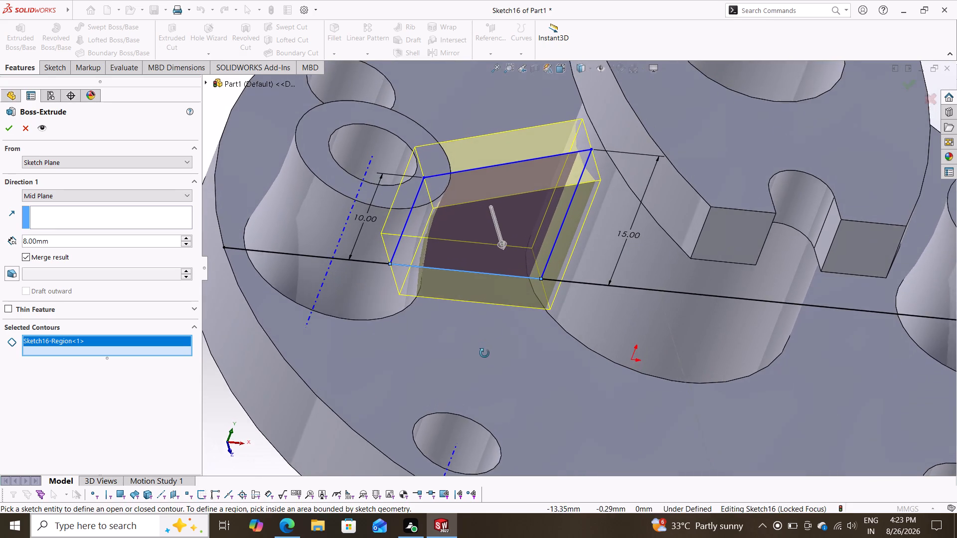
{"action": "middle_click_drag", "start_coordinate": [484, 353], "coordinate": [484, 358]}
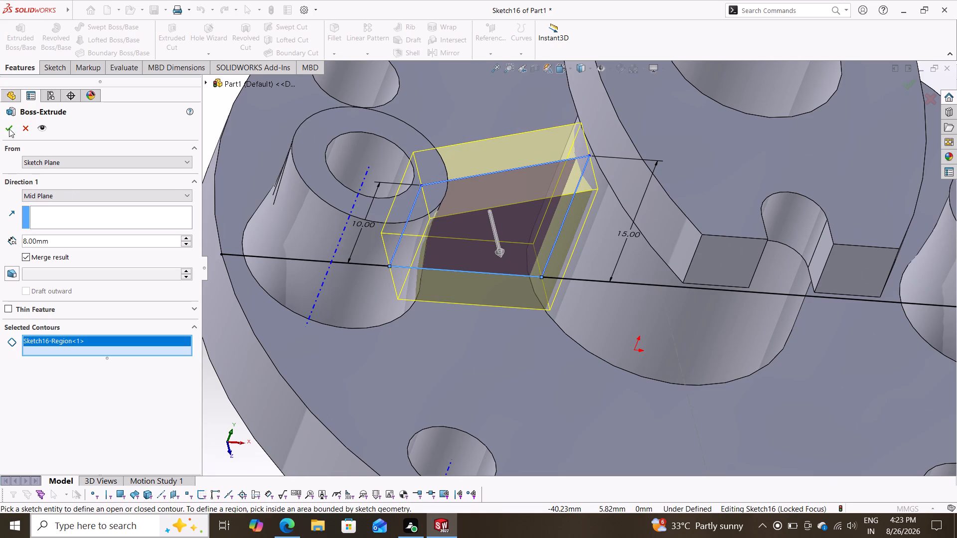
{"action": "left_click", "coordinate": [12, 127]}
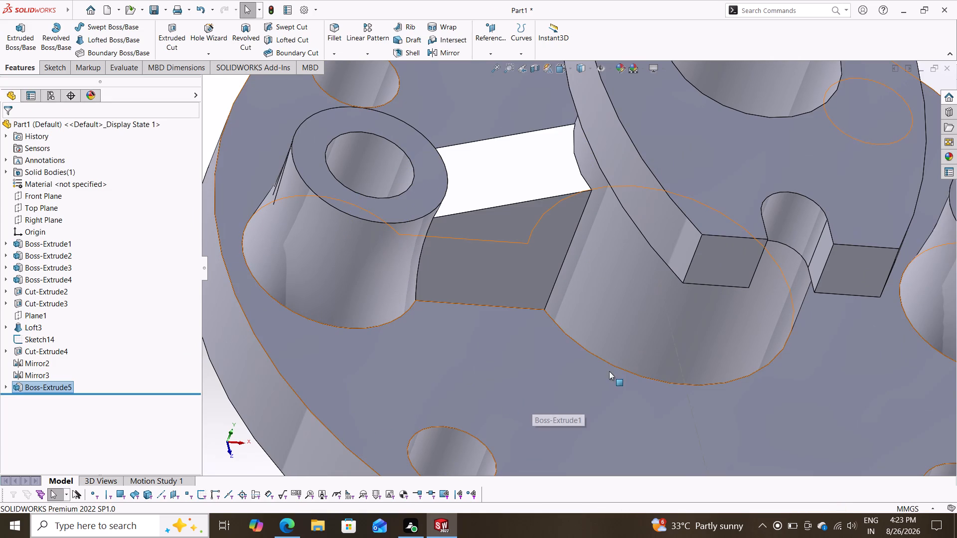
Examine the new rib from several angles, checking where it meets the left boss, the cylinder and the flange.
{"action": "middle_click_drag", "start_coordinate": [548, 316], "coordinate": [517, 323]}
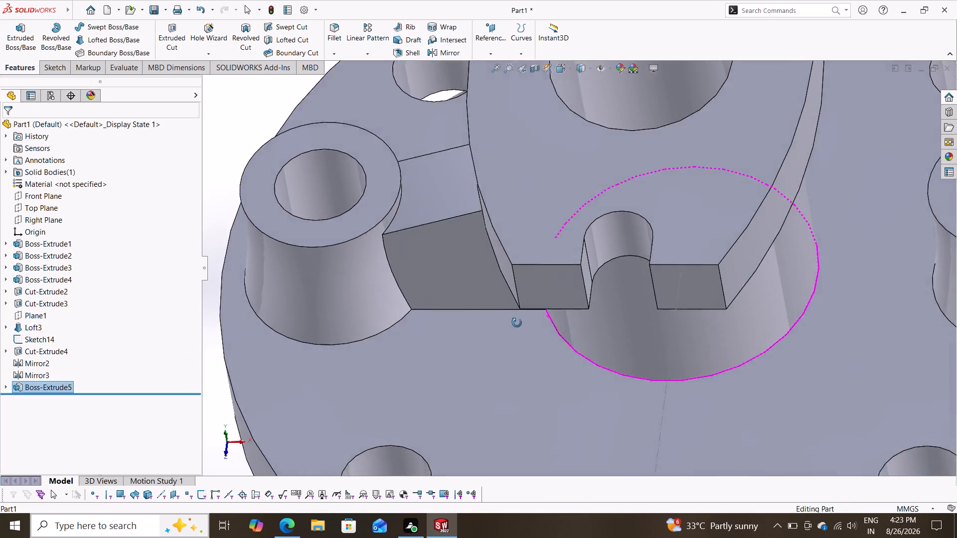
{"action": "middle_click_drag", "start_coordinate": [517, 323], "coordinate": [525, 282]}
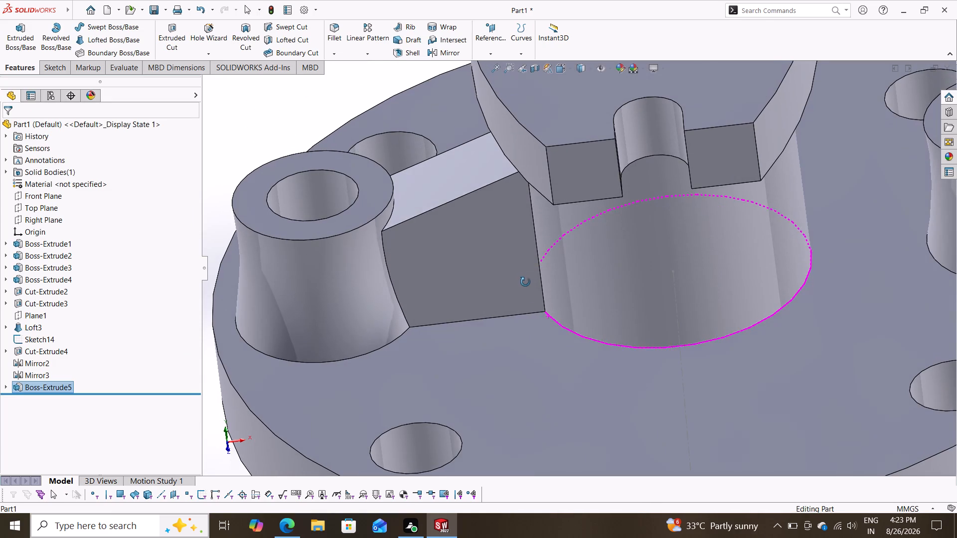
{"action": "middle_click_drag", "start_coordinate": [525, 282], "coordinate": [525, 282]}
{"action": "scroll", "coordinate": [508, 335], "scroll_direction": "down", "scroll_amount": 1}
{"action": "middle_click_drag", "start_coordinate": [508, 335], "coordinate": [510, 339]}
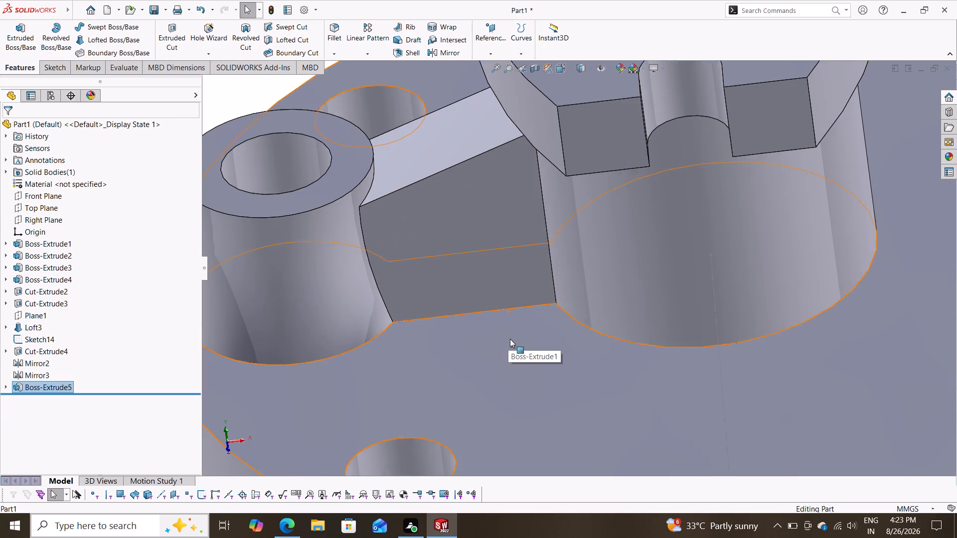
{"action": "middle_click_drag", "start_coordinate": [510, 339], "coordinate": [535, 383]}
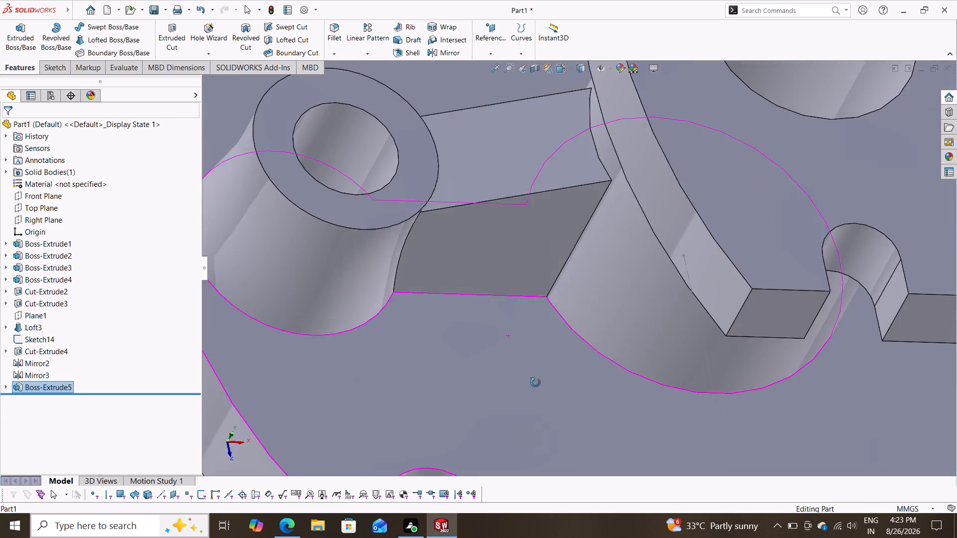
{"action": "middle_click_drag", "start_coordinate": [535, 383], "coordinate": [513, 302]}
{"action": "scroll", "coordinate": [553, 348], "scroll_direction": "down", "scroll_amount": 2}
{"action": "scroll", "coordinate": [564, 367], "scroll_direction": "up", "scroll_amount": 4}
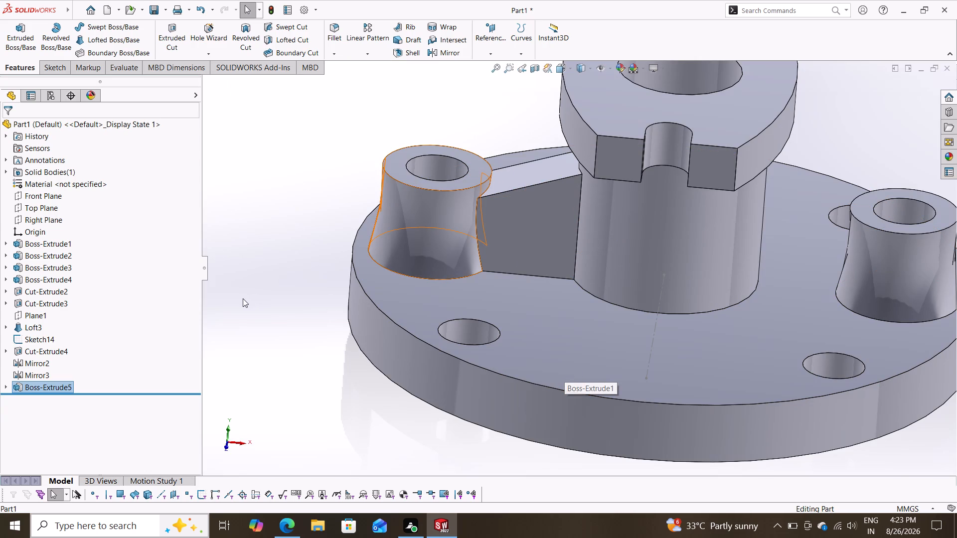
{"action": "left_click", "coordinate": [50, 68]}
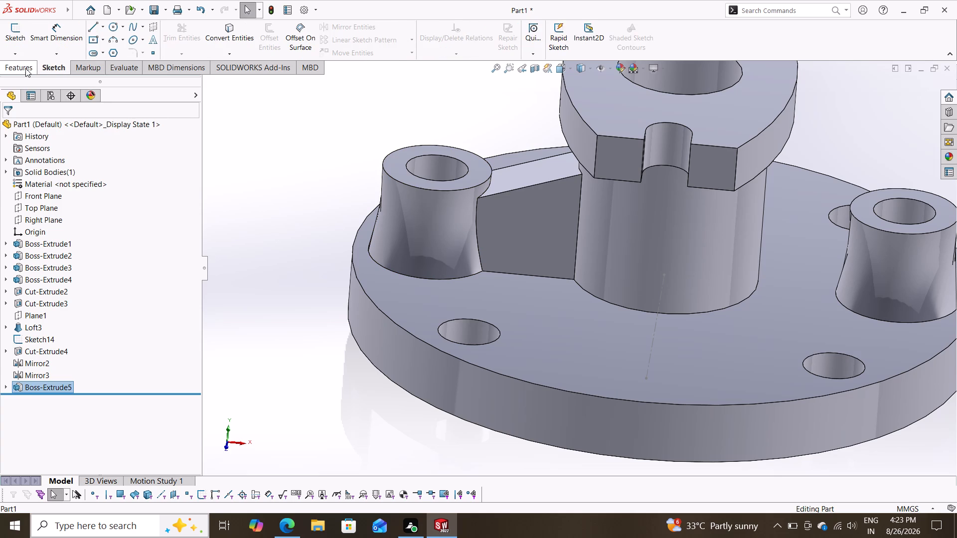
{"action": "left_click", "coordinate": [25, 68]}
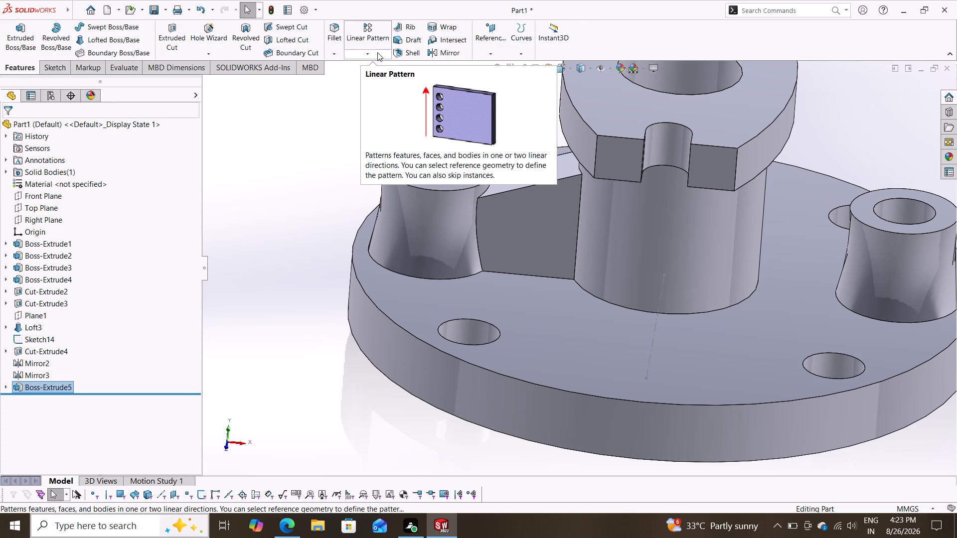
Mirror the 8 mm rib about the Right Plane to join the cylinder to the opposite boss.
{"action": "left_click", "coordinate": [375, 52]}
{"action": "left_click", "coordinate": [371, 88]}
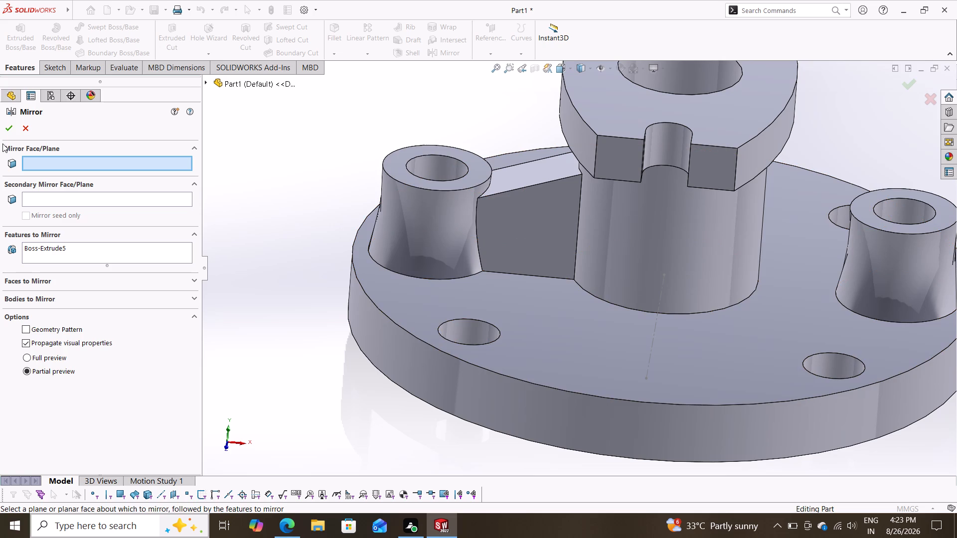
{"action": "left_click", "coordinate": [206, 82]}
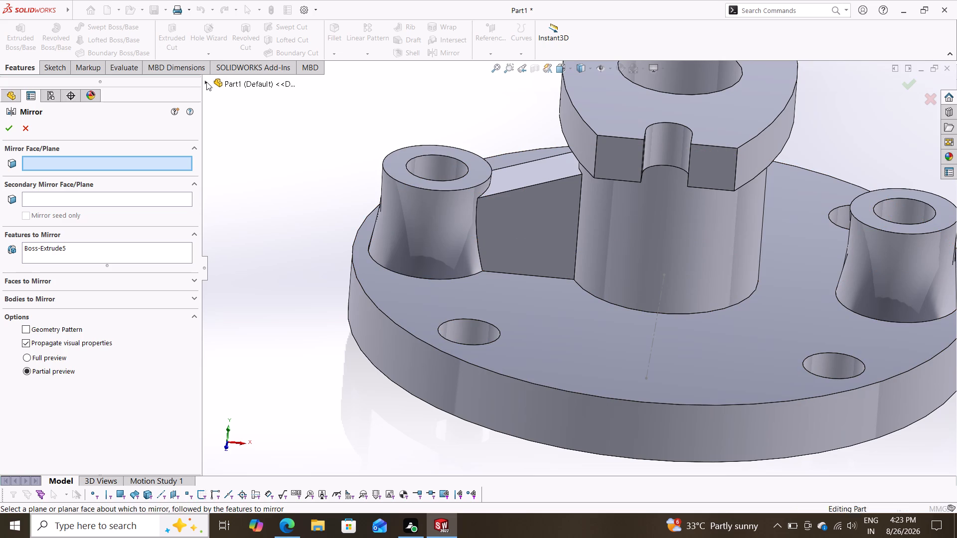
{"action": "left_click", "coordinate": [241, 176]}
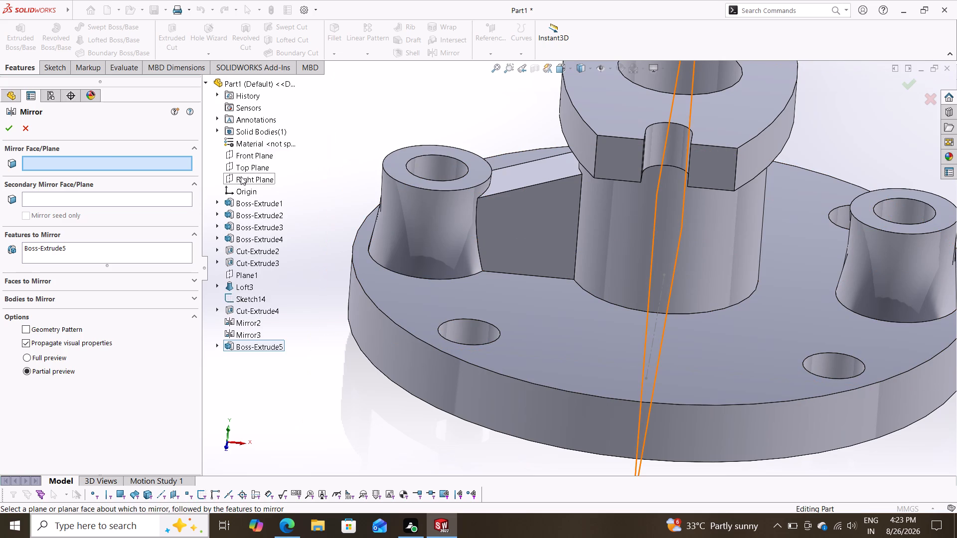
{"action": "left_click", "coordinate": [10, 129]}
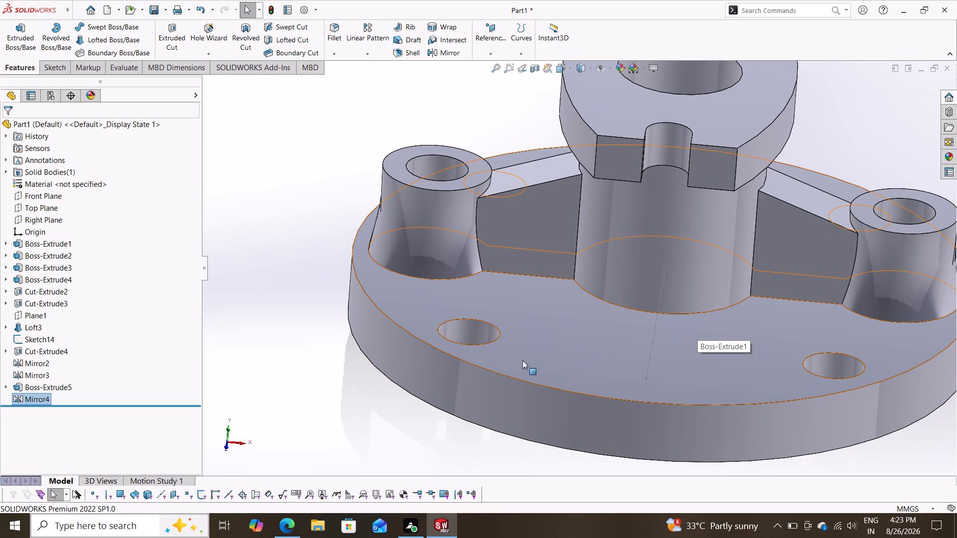
Examine the part normal to a Top Plane sketch with the display style set to Hidden Lines Visible.
{"action": "scroll", "coordinate": [686, 331], "scroll_direction": "down", "scroll_amount": 2}
{"action": "scroll", "coordinate": [686, 331], "scroll_direction": "up", "scroll_amount": 4}
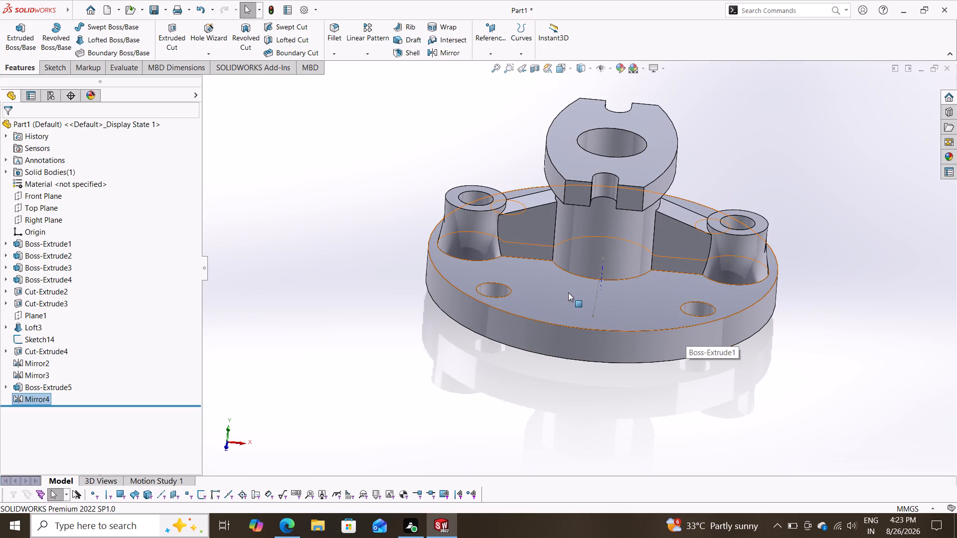
{"action": "left_click", "coordinate": [48, 208]}
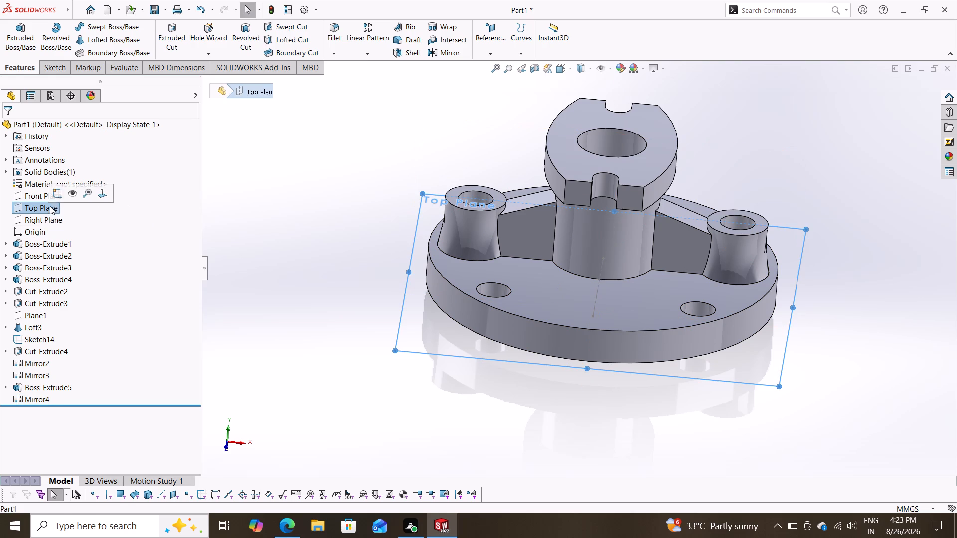
{"action": "left_click", "coordinate": [57, 195]}
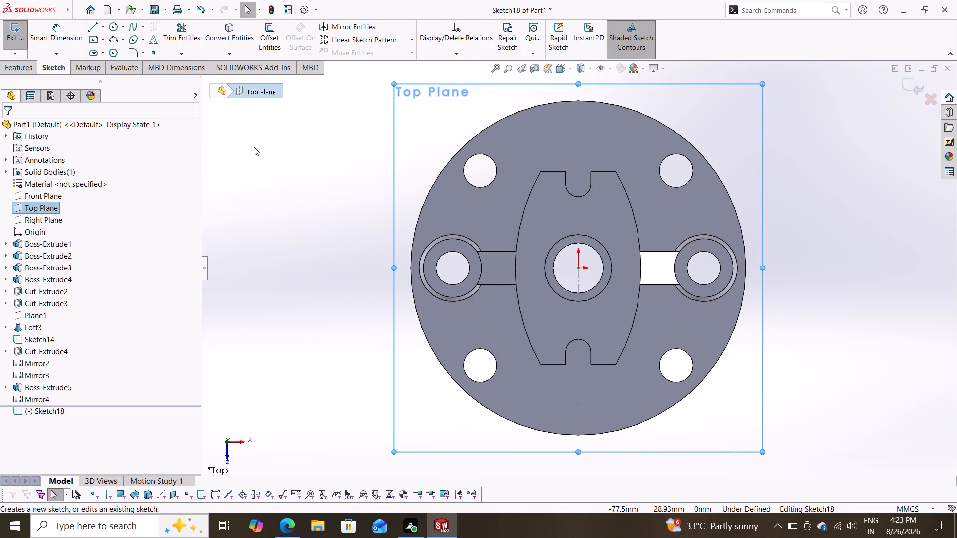
{"action": "key", "text": "Escape"}
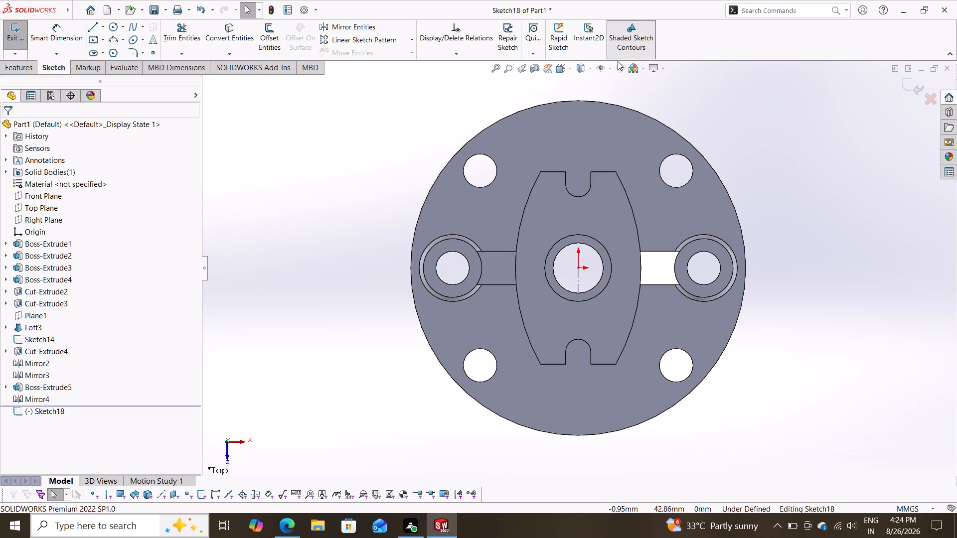
{"action": "left_click", "coordinate": [589, 72]}
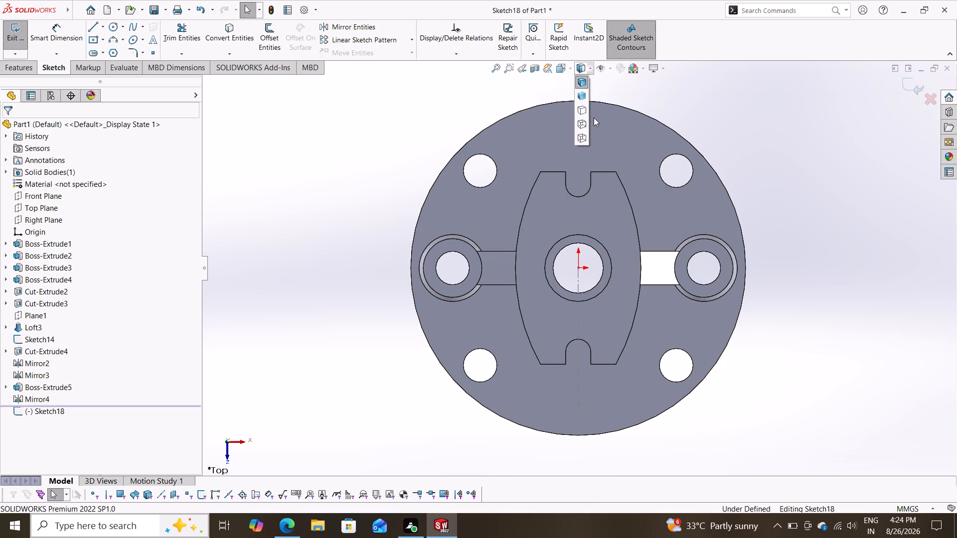
{"action": "left_click", "coordinate": [582, 121]}
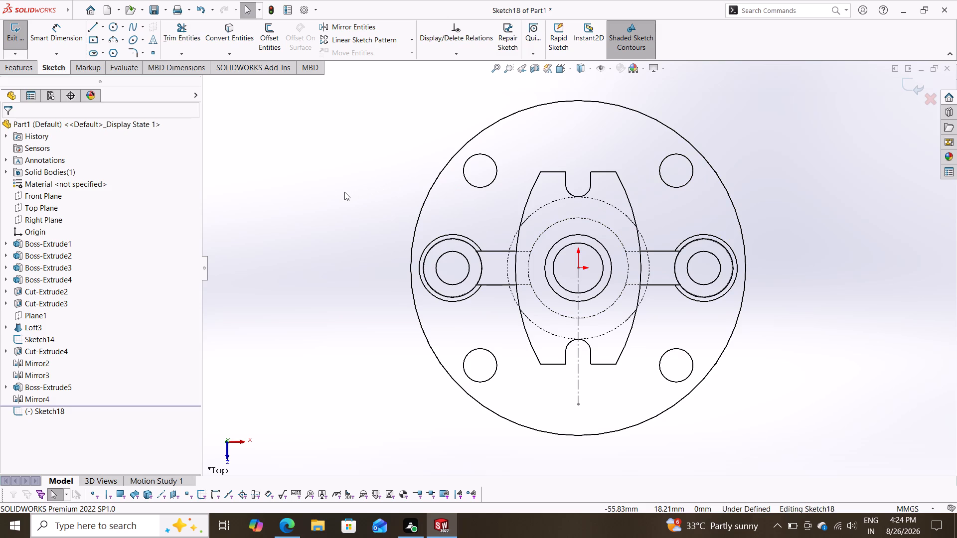
{"action": "middle_click_drag", "start_coordinate": [339, 260], "coordinate": [342, 246]}
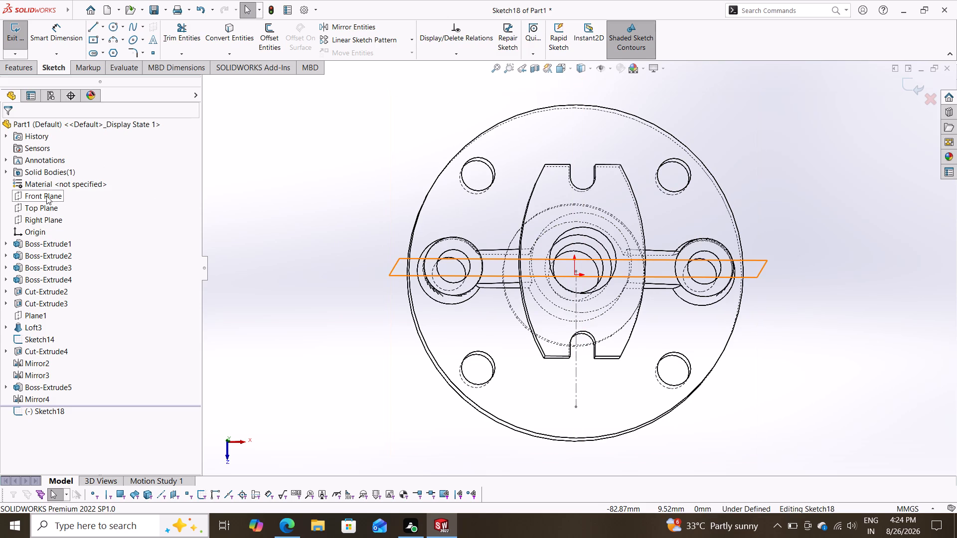
Examine the part normal to a Front Plane sketch with hidden lines visible, and restore the Shaded With Edges display.
{"action": "left_click", "coordinate": [46, 196]}
{"action": "left_click", "coordinate": [56, 179]}
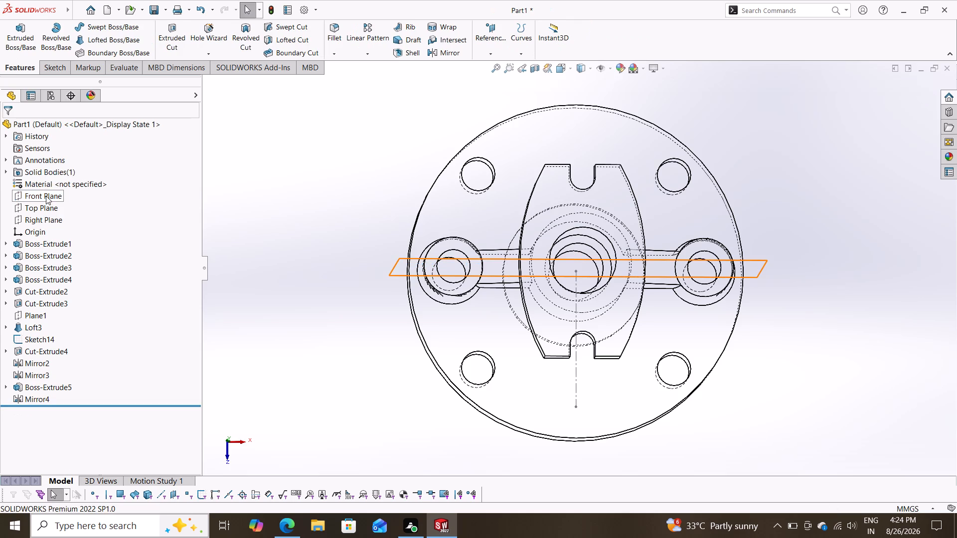
{"action": "left_click", "coordinate": [46, 196]}
{"action": "left_click", "coordinate": [60, 180]}
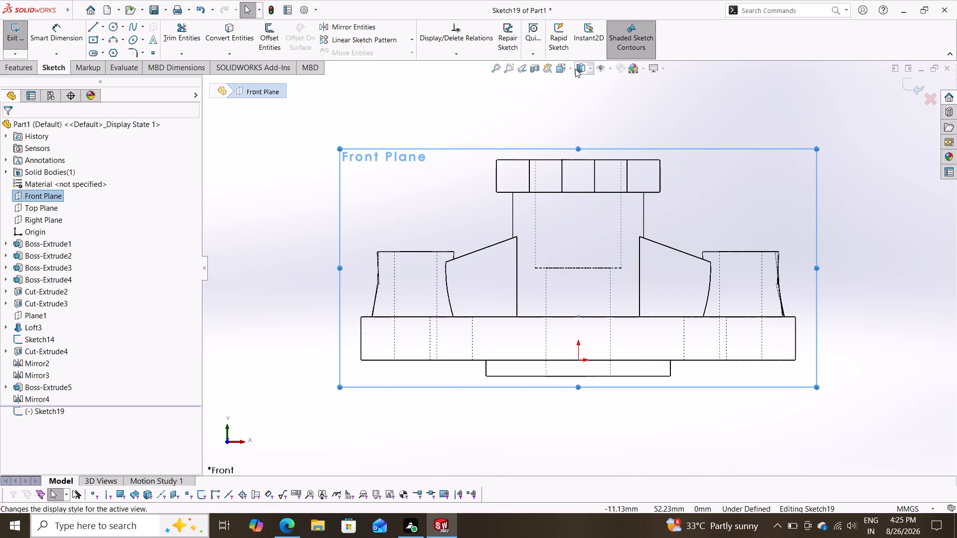
{"action": "left_click", "coordinate": [589, 69]}
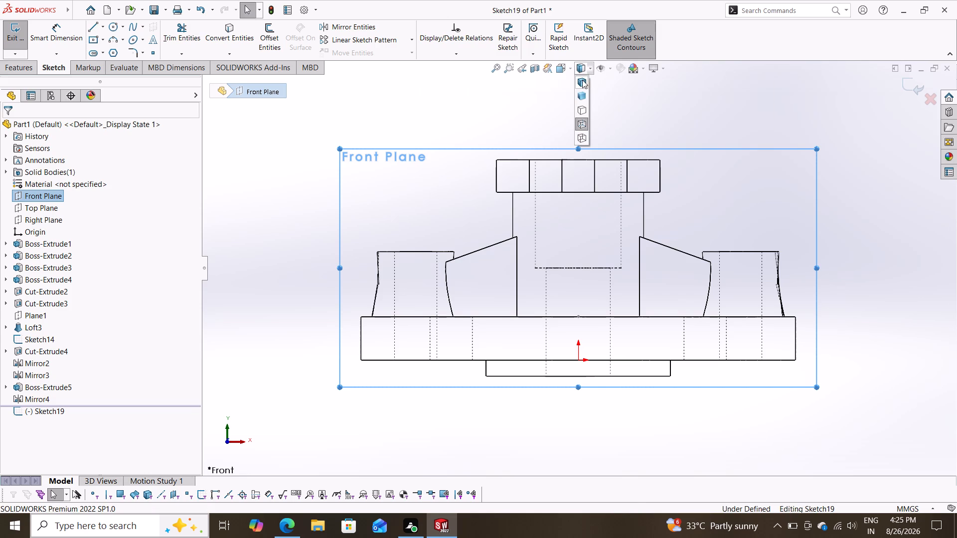
{"action": "left_click", "coordinate": [581, 80]}
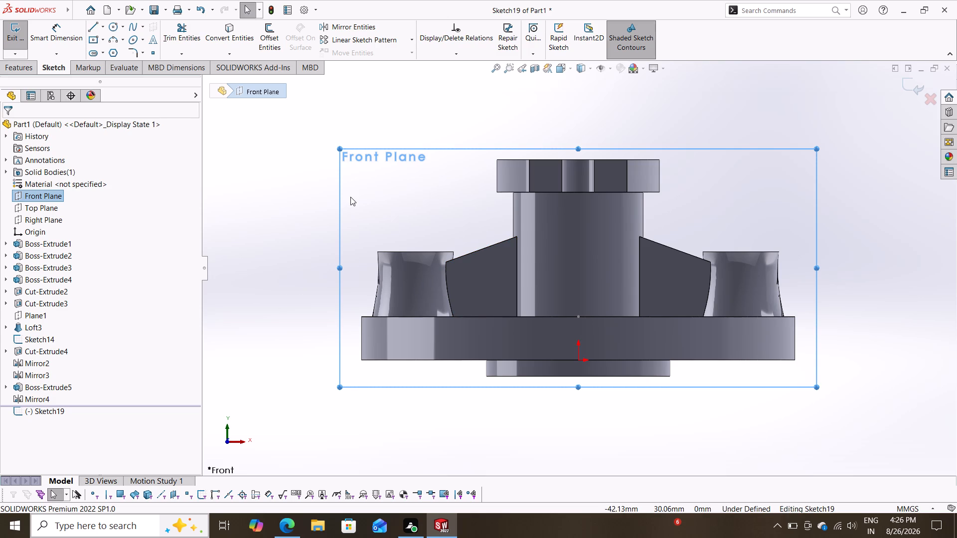
Hide Sketch14, the construction line above the flange, and exit the empty Front Plane sketch.
{"action": "middle_click_drag", "start_coordinate": [266, 140], "coordinate": [229, 233]}
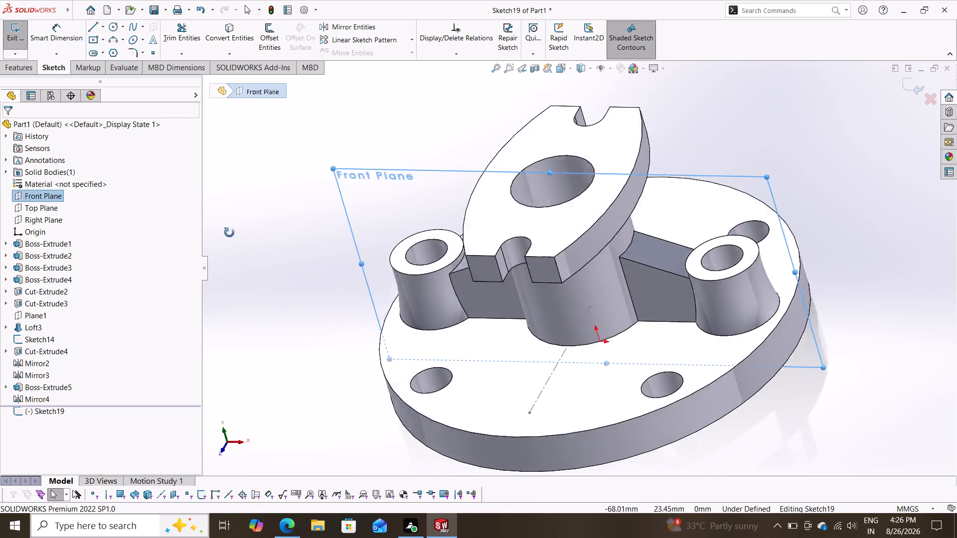
{"action": "middle_click_drag", "start_coordinate": [229, 233], "coordinate": [471, 240]}
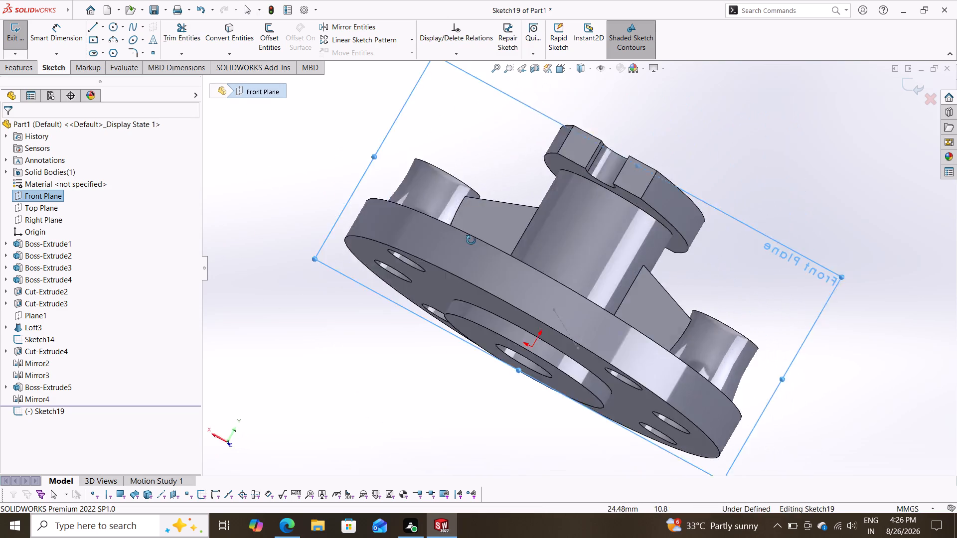
{"action": "middle_click_drag", "start_coordinate": [471, 240], "coordinate": [472, 305]}
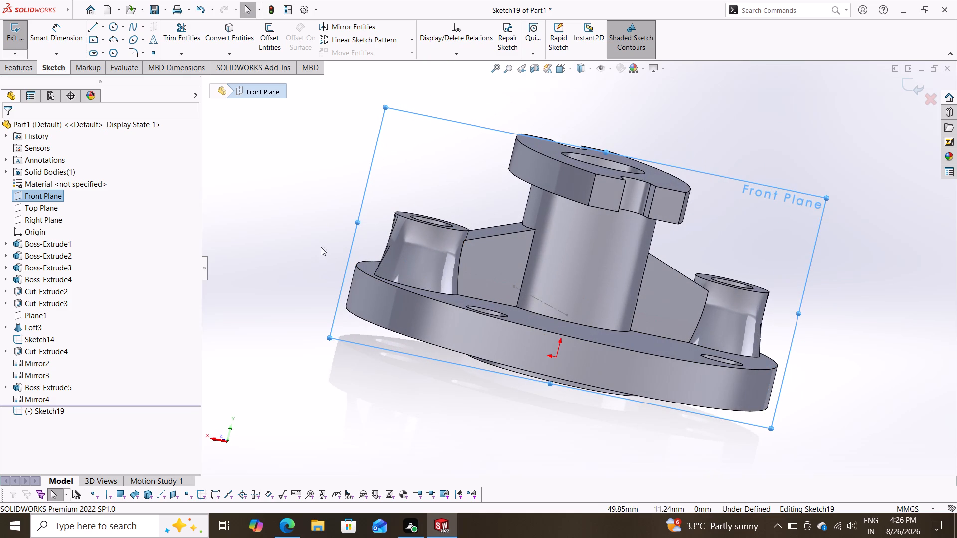
{"action": "scroll", "coordinate": [552, 237], "scroll_direction": "down", "scroll_amount": 2}
{"action": "scroll", "coordinate": [572, 241], "scroll_direction": "up", "scroll_amount": 3}
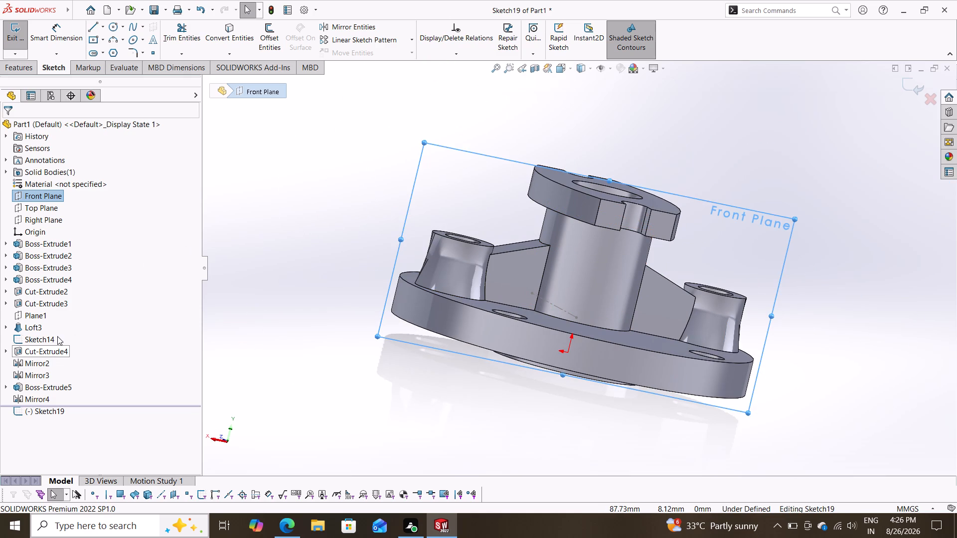
{"action": "left_click", "coordinate": [36, 339]}
{"action": "left_click", "coordinate": [49, 326]}
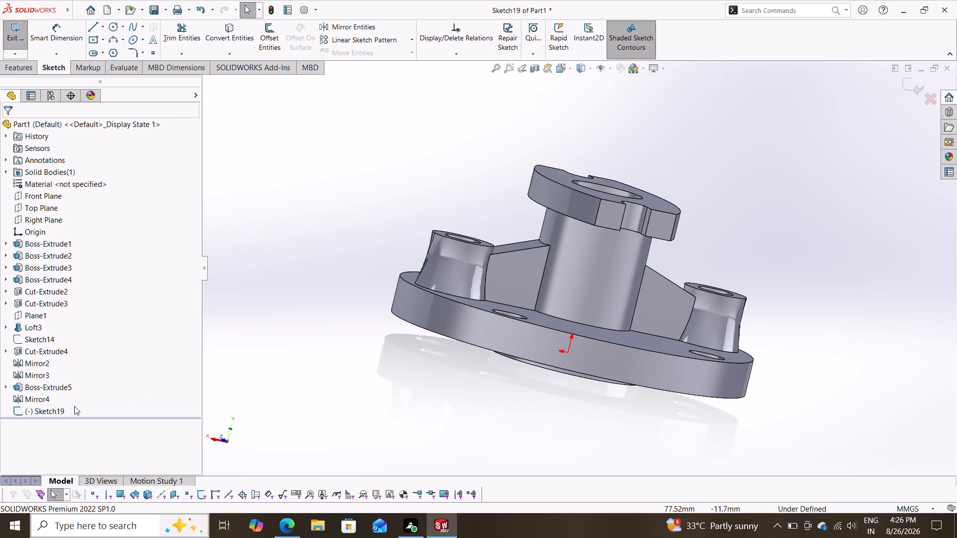
{"action": "left_click", "coordinate": [59, 408]}
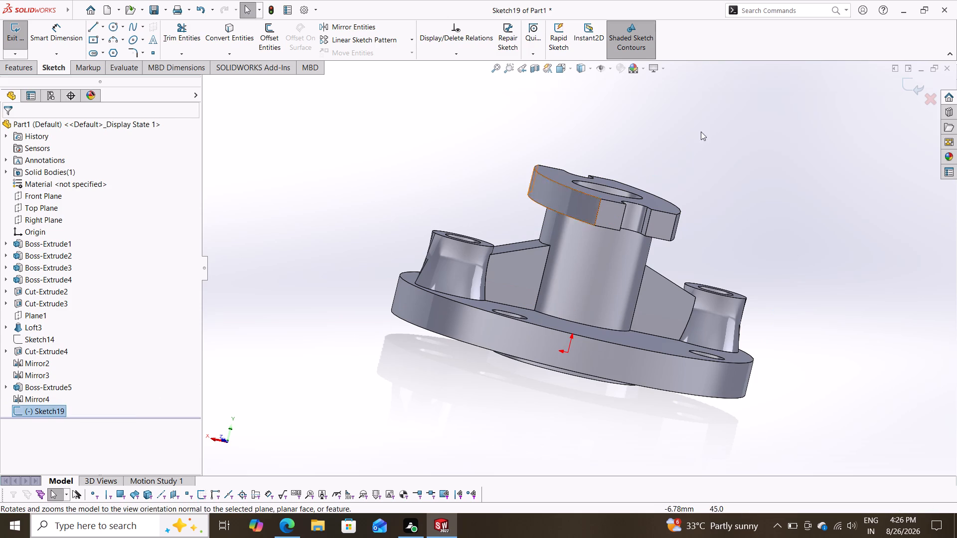
{"action": "left_click", "coordinate": [912, 87]}
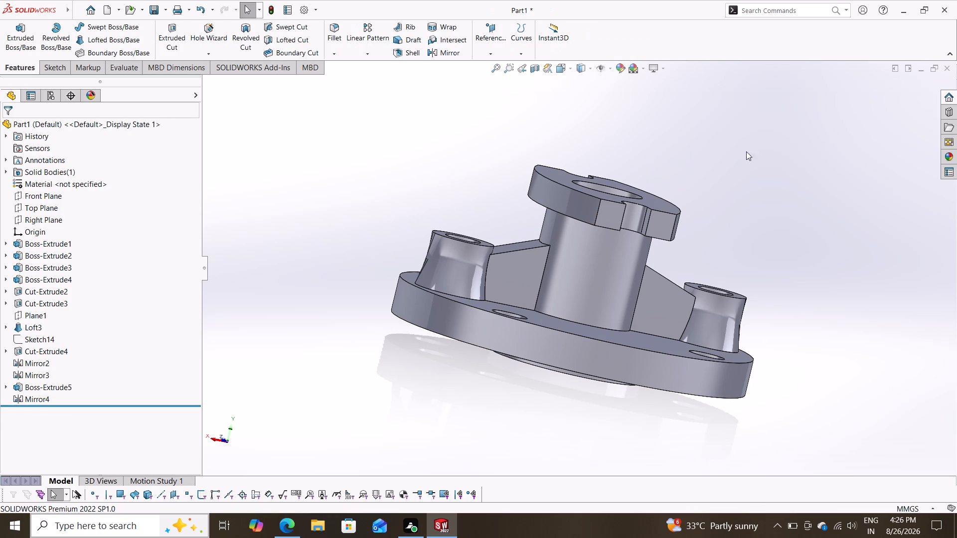
Save the part in Documents as a SOLIDWORKS Part named "mech c".
{"action": "middle_click_drag", "start_coordinate": [386, 170], "coordinate": [350, 274]}
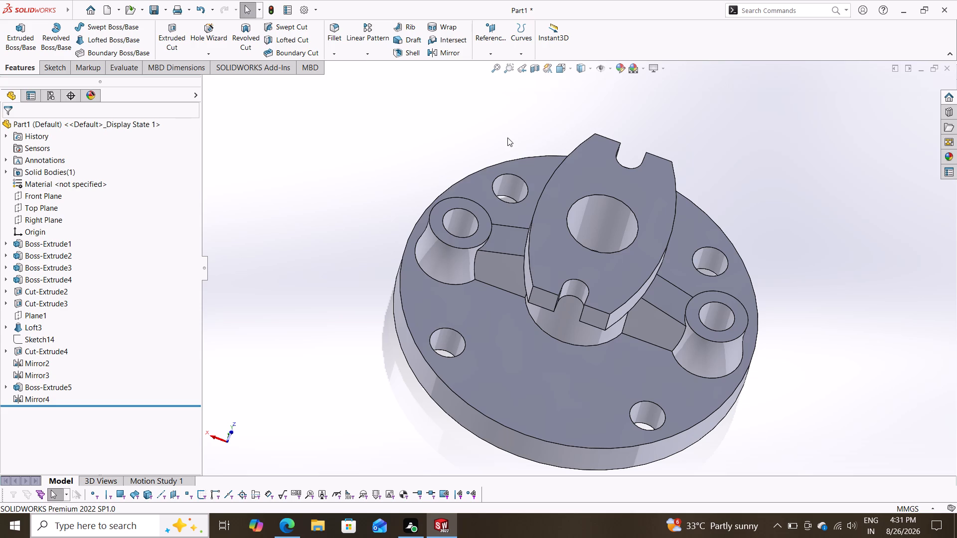
{"action": "left_click", "coordinate": [163, 6]}
{"action": "left_click", "coordinate": [168, 37]}
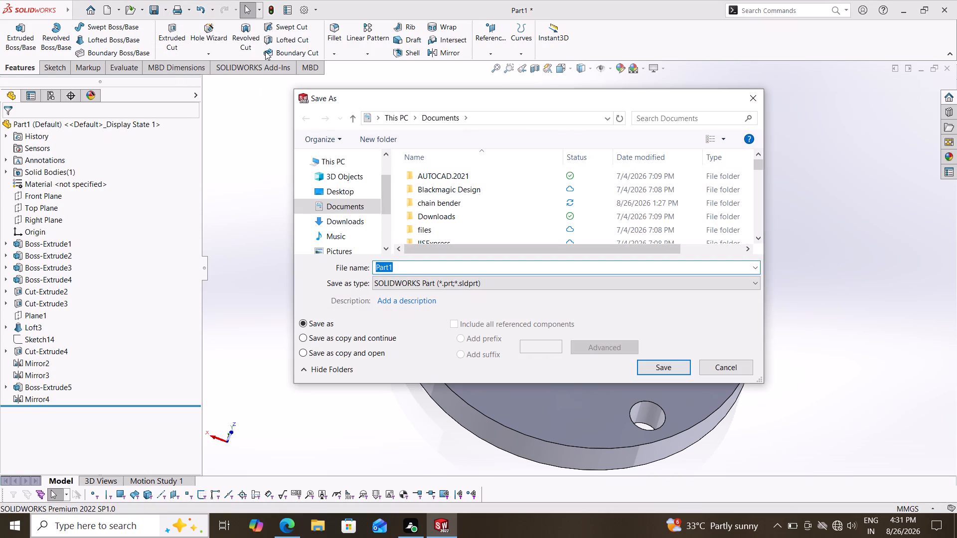
{"action": "key", "text": "m"}
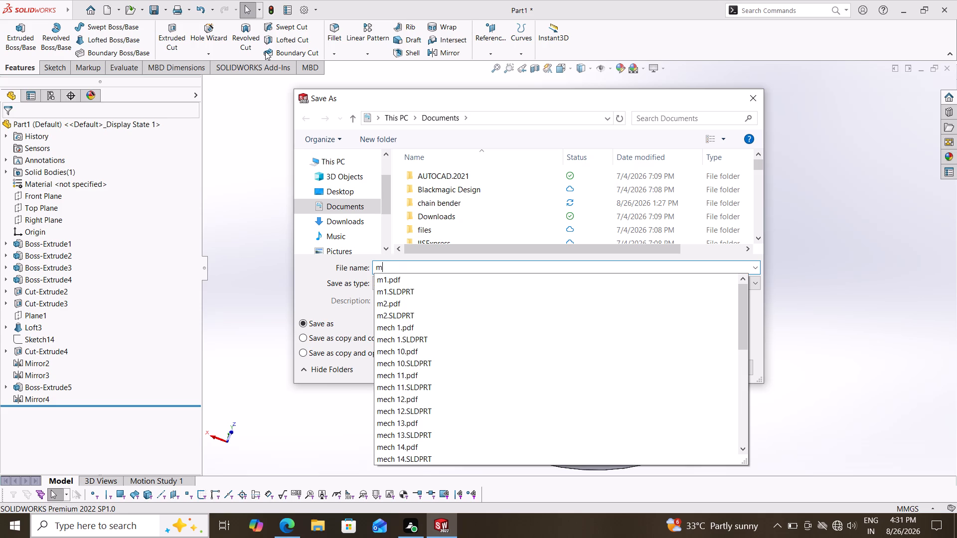
{"action": "key", "text": "e"}
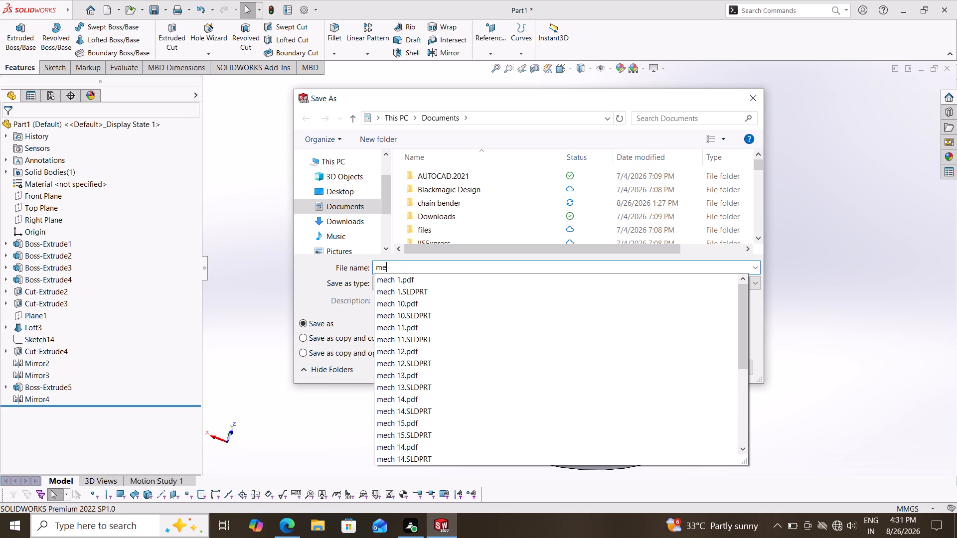
{"action": "type", "text": "ch"}
{"action": "key", "text": "space"}
{"action": "key", "text": "c"}
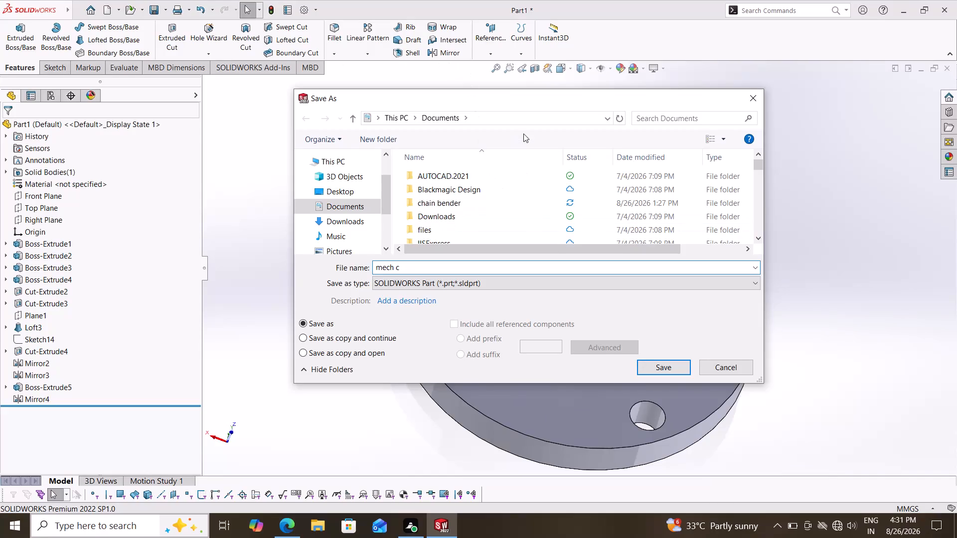
{"action": "left_click", "coordinate": [653, 360]}
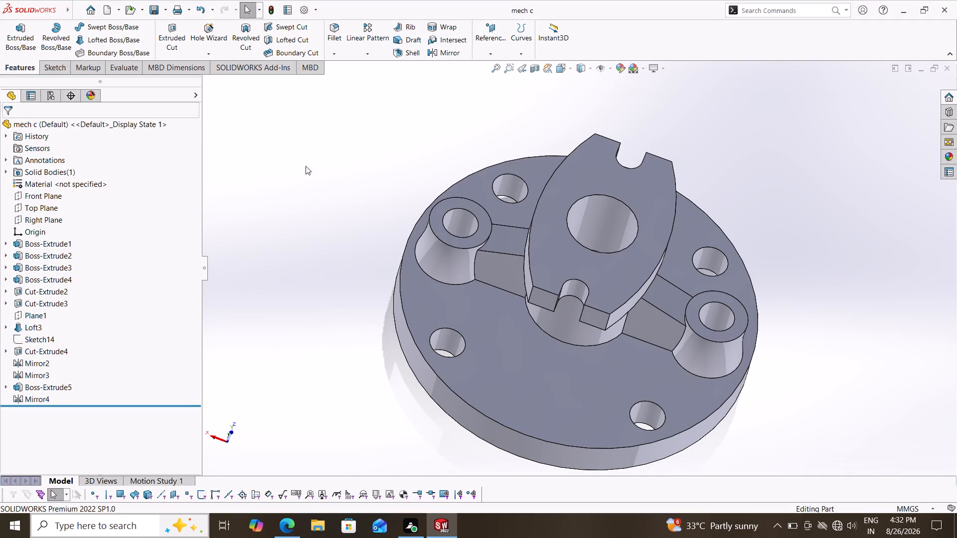
Save a PDF copy of the part in Documents under the name "mech c".
{"action": "left_click", "coordinate": [163, 12]}
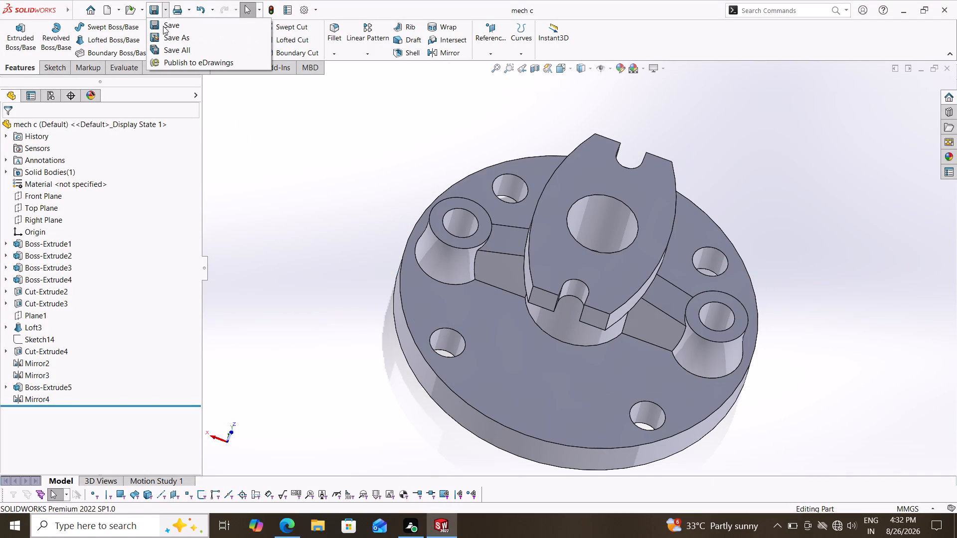
{"action": "left_click", "coordinate": [163, 36]}
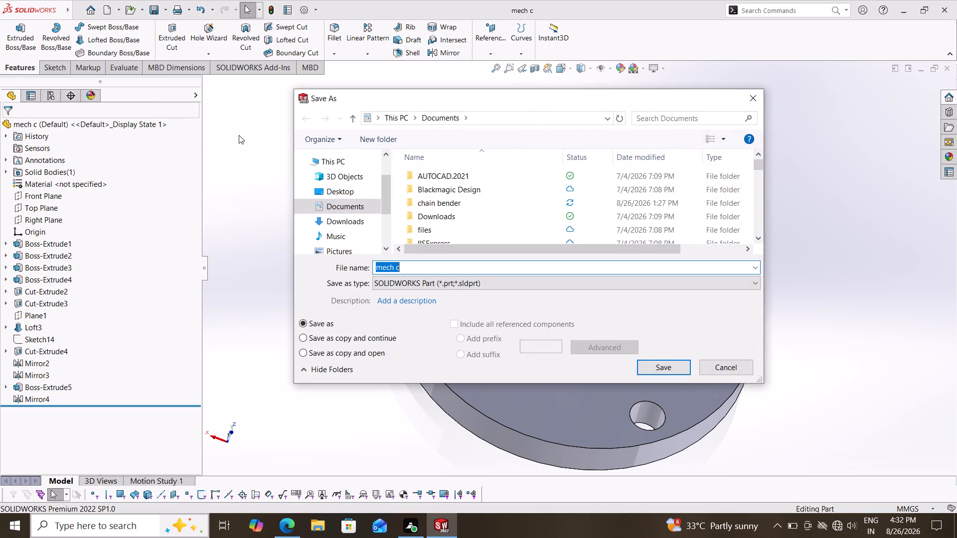
{"action": "left_click", "coordinate": [468, 285]}
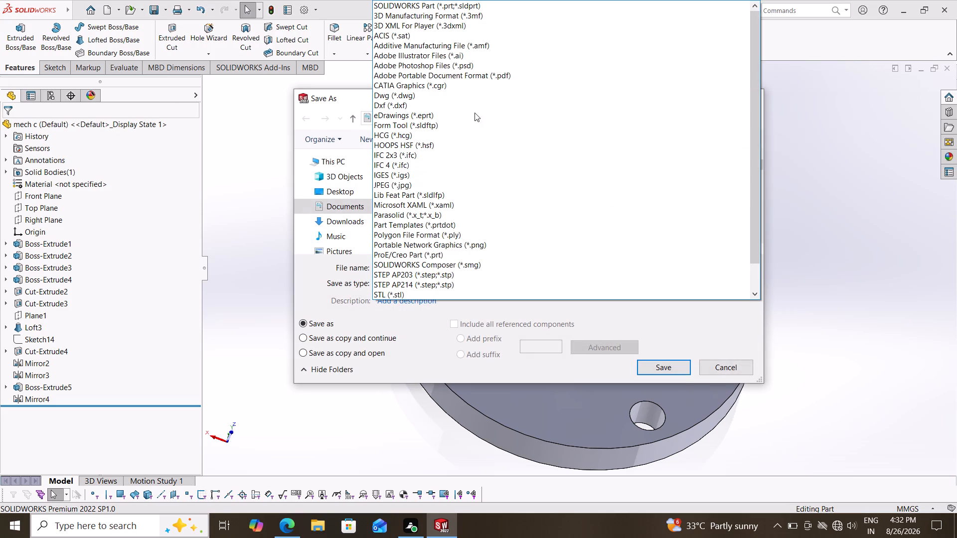
{"action": "left_click", "coordinate": [486, 76]}
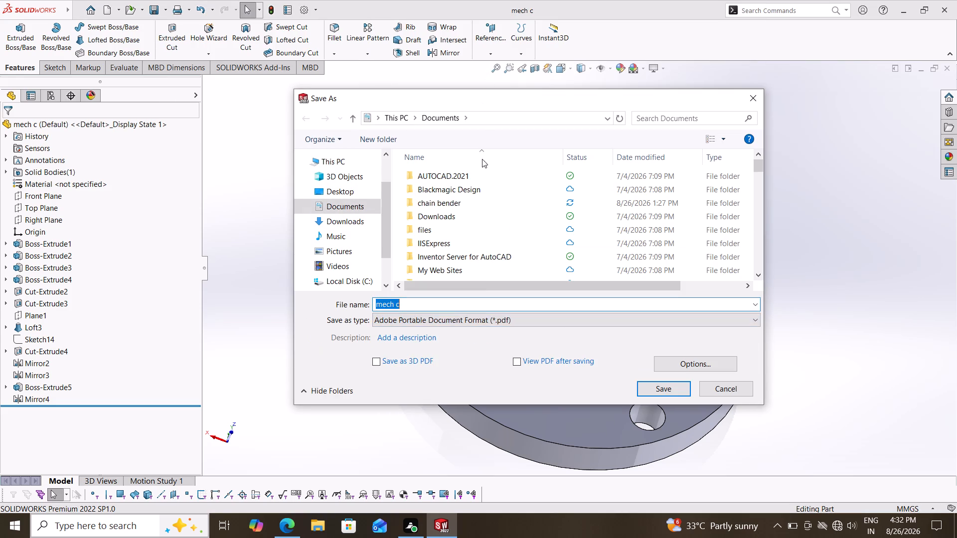
{"action": "left_click", "coordinate": [681, 392]}
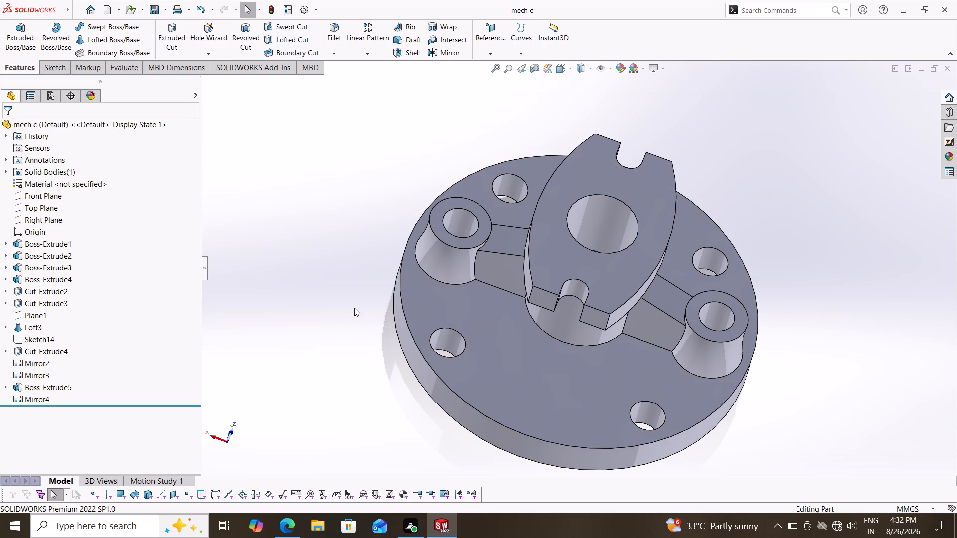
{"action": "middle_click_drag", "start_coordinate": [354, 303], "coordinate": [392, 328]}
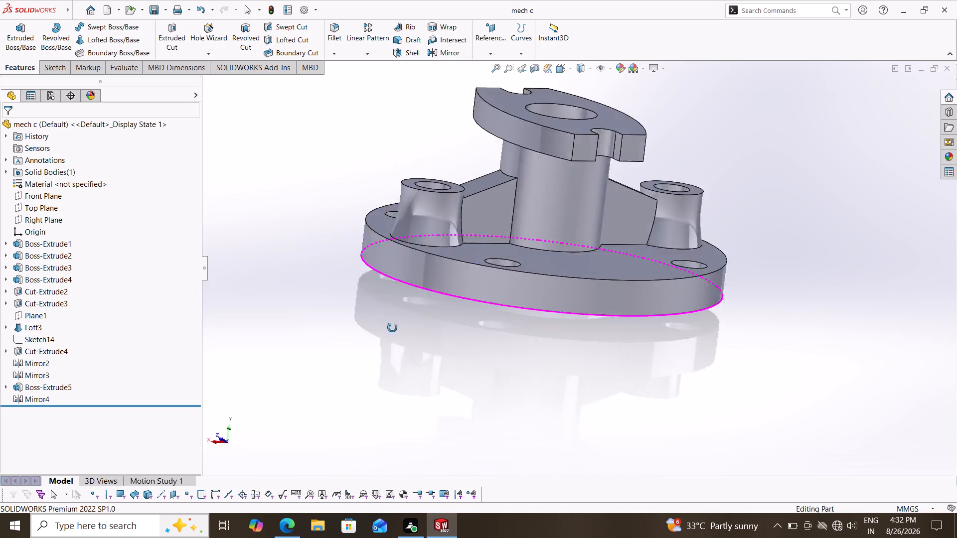
Apply the metallic cool grey car paint appearance to the whole mech c part.
{"action": "middle_click_drag", "start_coordinate": [392, 328], "coordinate": [353, 338]}
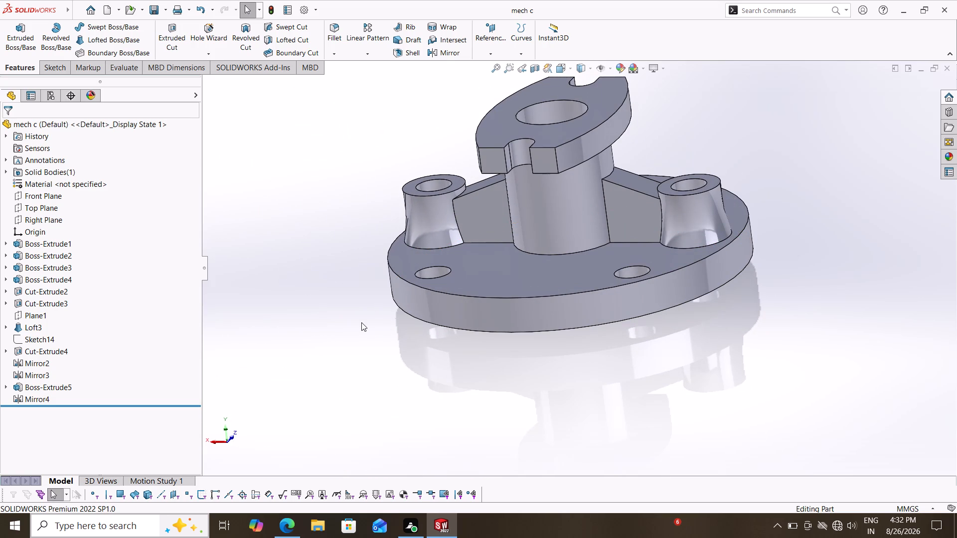
{"action": "scroll", "coordinate": [717, 247], "scroll_direction": "down", "scroll_amount": 1}
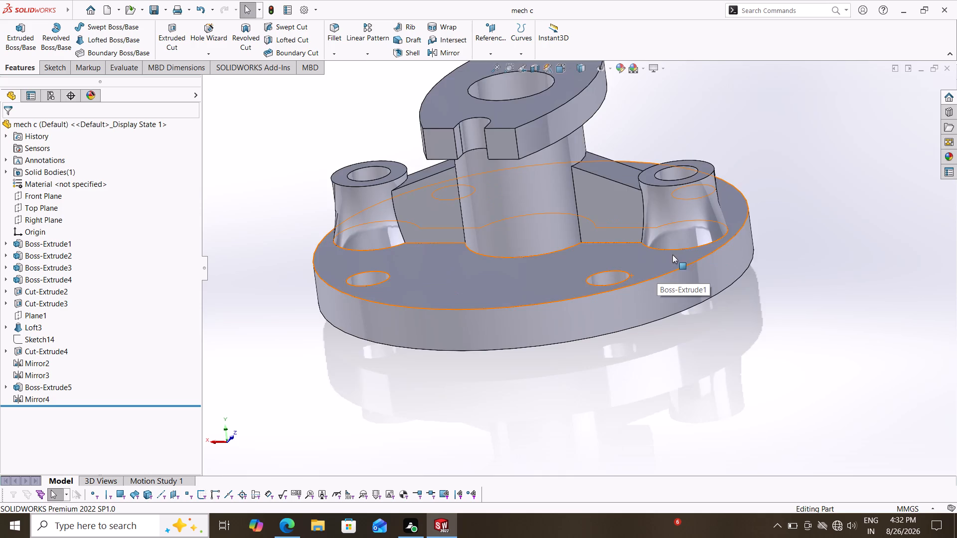
{"action": "scroll", "coordinate": [672, 255], "scroll_direction": "up", "scroll_amount": 2}
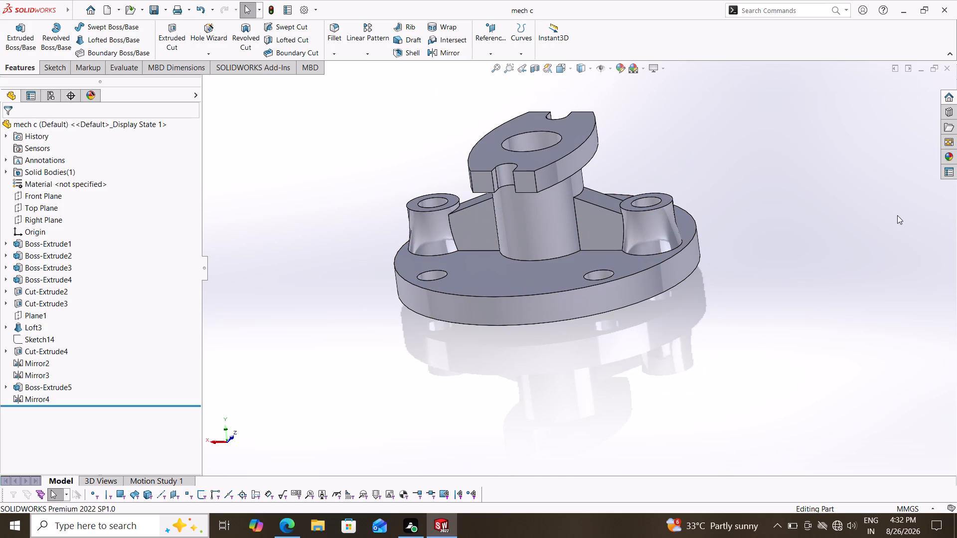
{"action": "left_click", "coordinate": [951, 159]}
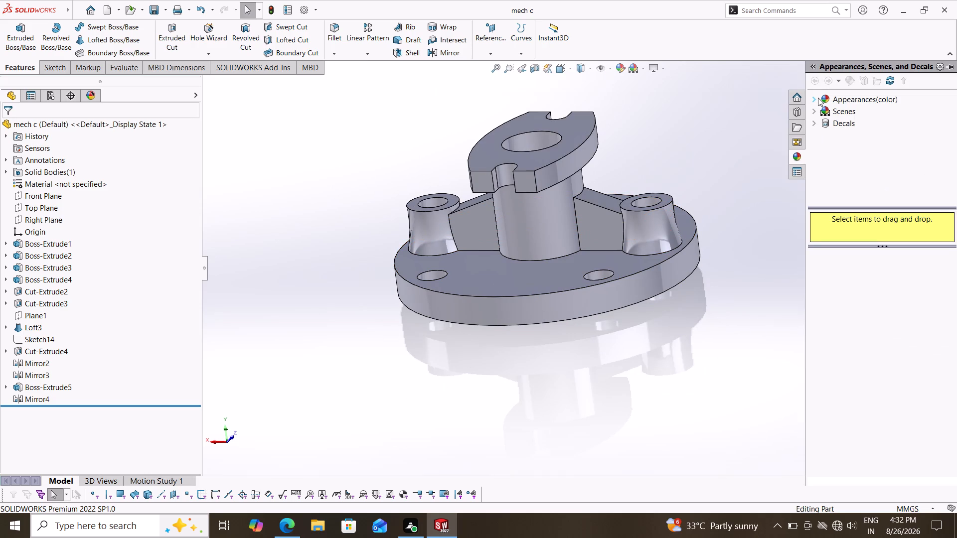
{"action": "left_click", "coordinate": [818, 98]}
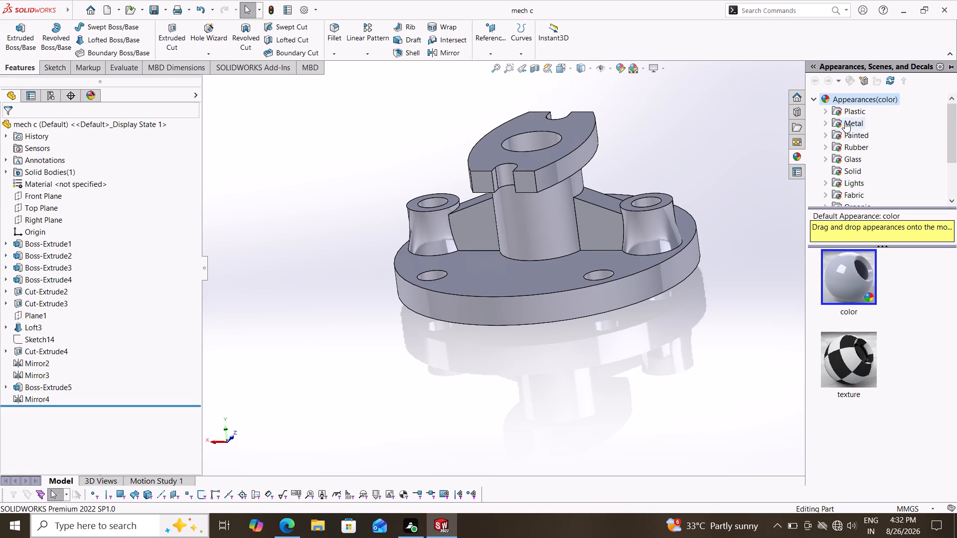
{"action": "left_click", "coordinate": [858, 121]}
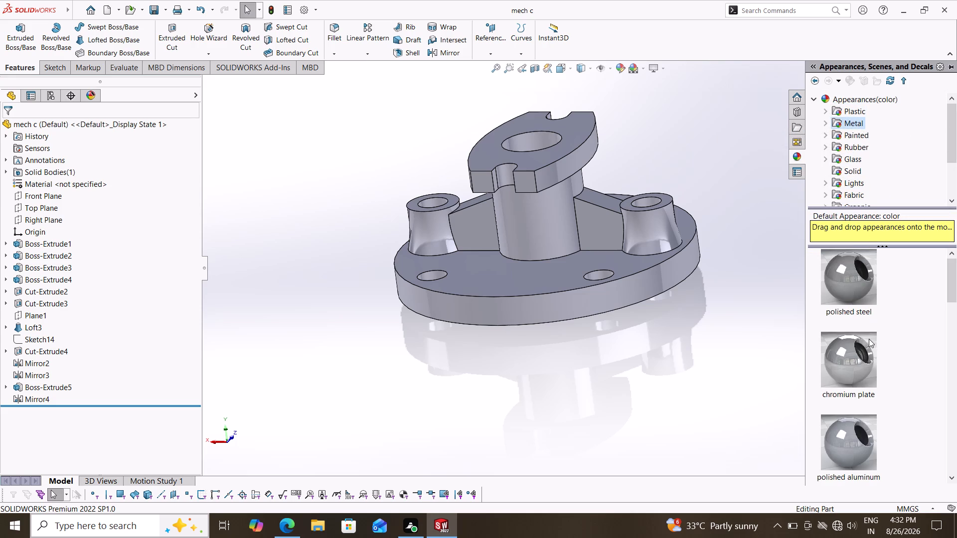
{"action": "left_click", "coordinate": [828, 134]}
{"action": "left_click", "coordinate": [853, 146]}
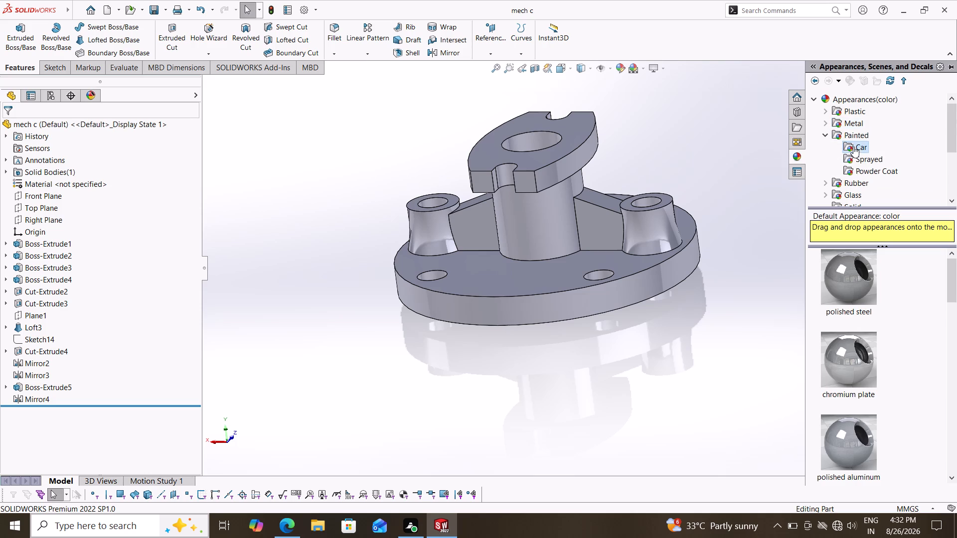
{"action": "left_click_drag", "start_coordinate": [843, 454], "coordinate": [781, 406]}
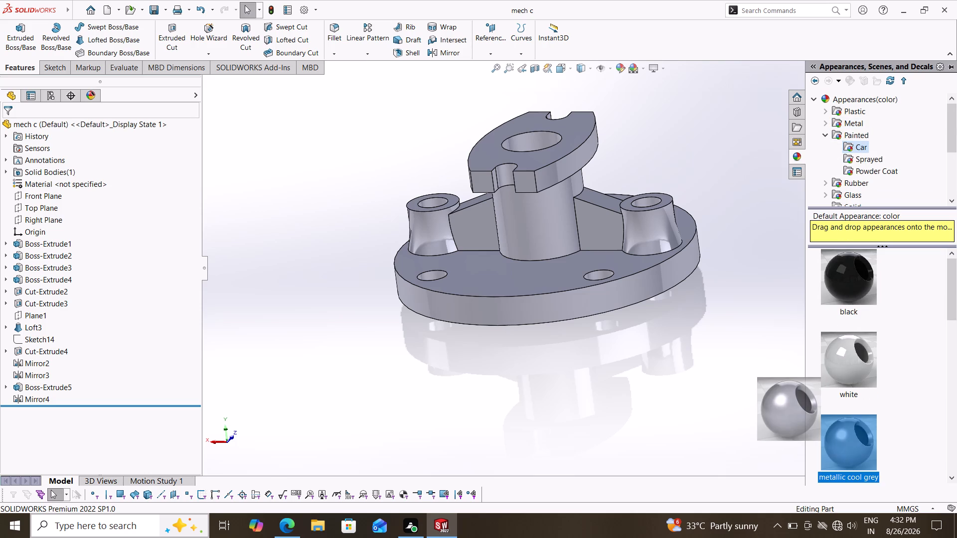
{"action": "left_click_drag", "start_coordinate": [781, 406], "coordinate": [564, 260]}
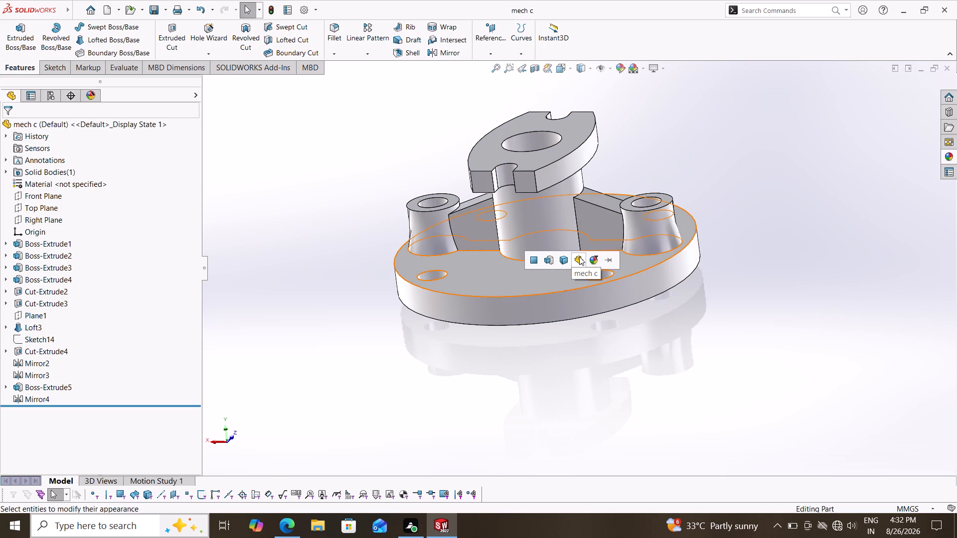
{"action": "left_click", "coordinate": [579, 257]}
Change the scene background to Plain White.
{"action": "middle_click_drag", "start_coordinate": [482, 340], "coordinate": [588, 408]}
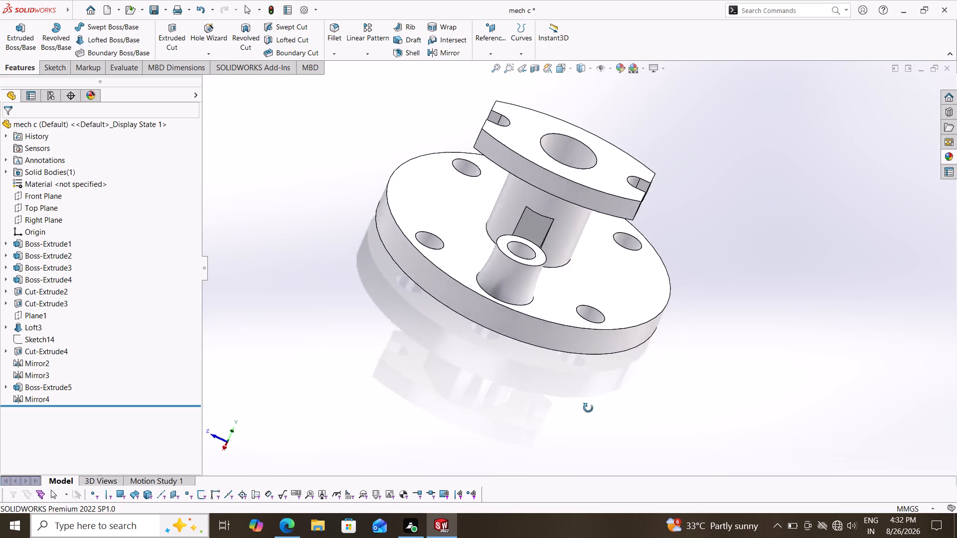
{"action": "middle_click_drag", "start_coordinate": [588, 408], "coordinate": [580, 406]}
{"action": "left_click", "coordinate": [644, 67]}
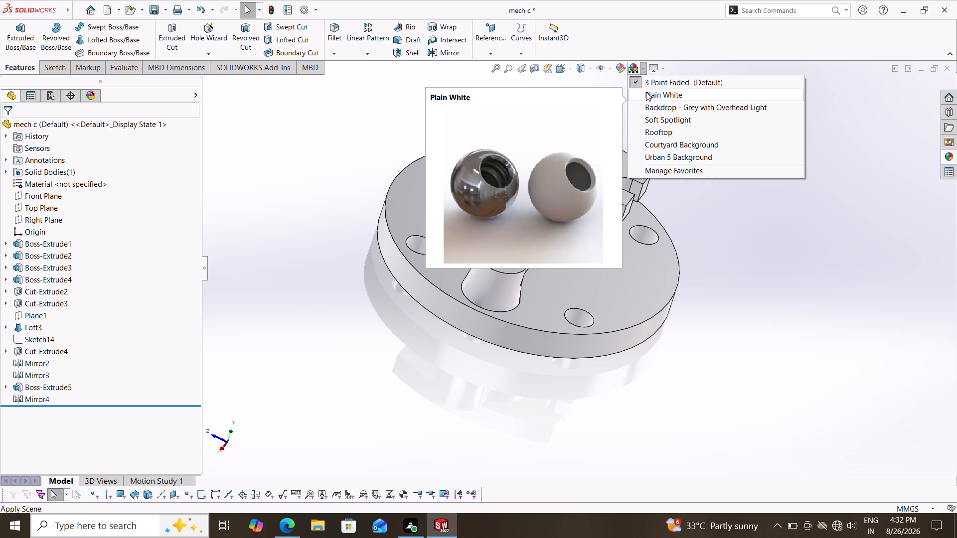
{"action": "left_click", "coordinate": [646, 92]}
Save the part with its new appearance and scene.
{"action": "middle_click_drag", "start_coordinate": [729, 203], "coordinate": [636, 136]}
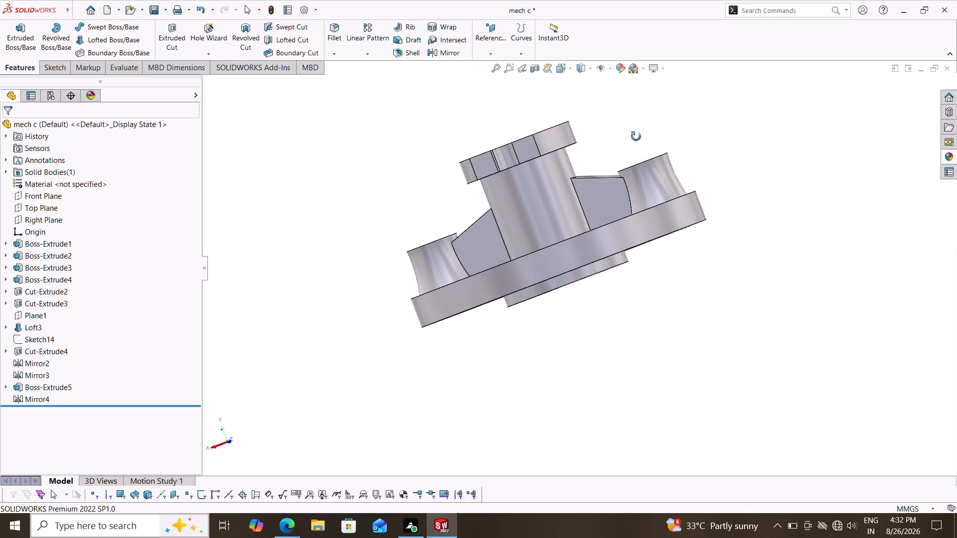
{"action": "middle_click_drag", "start_coordinate": [636, 136], "coordinate": [839, 135]}
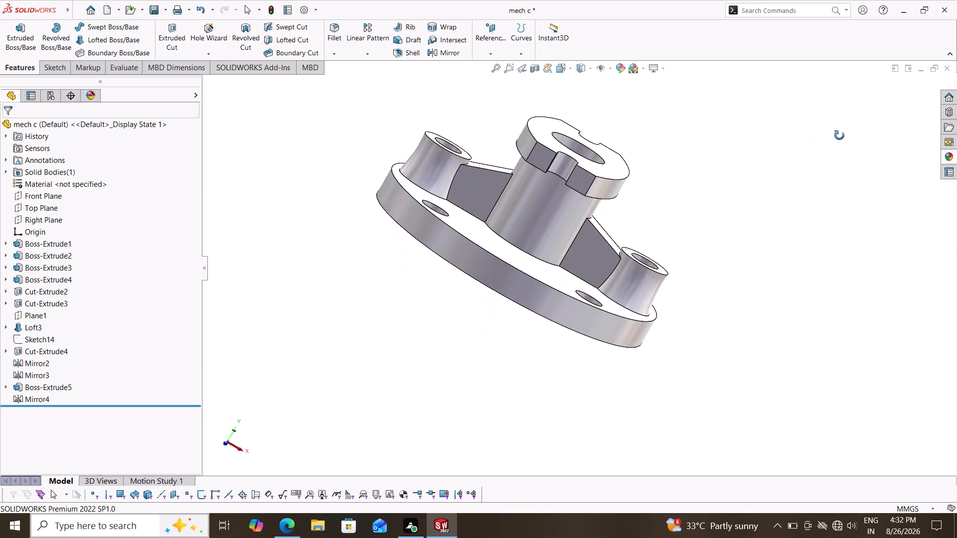
{"action": "middle_click_drag", "start_coordinate": [839, 135], "coordinate": [757, 87]}
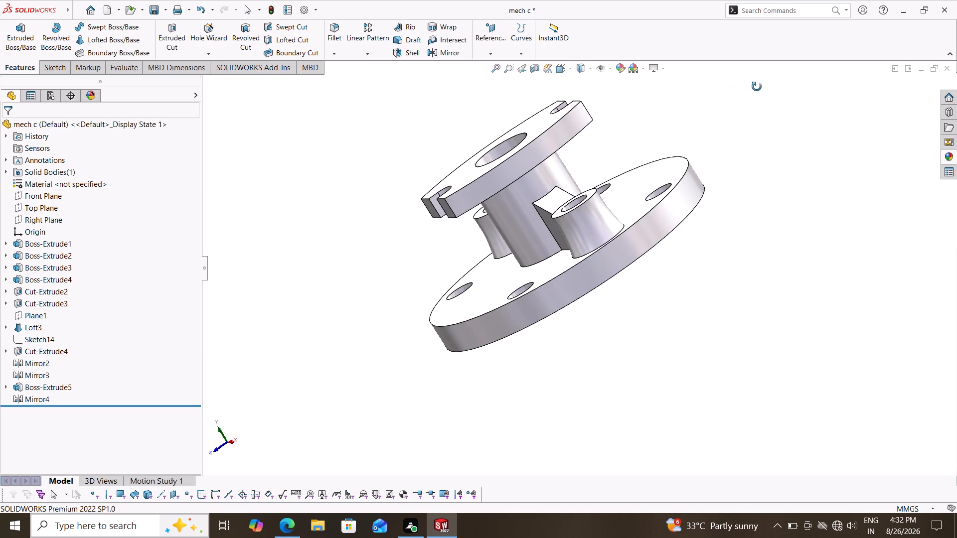
{"action": "middle_click_drag", "start_coordinate": [757, 87], "coordinate": [758, 87]}
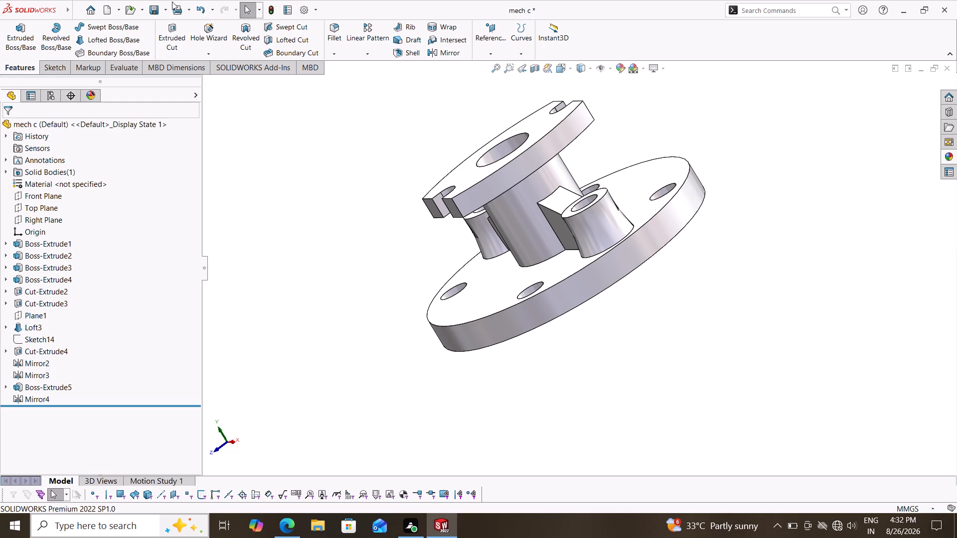
{"action": "left_click", "coordinate": [165, 11]}
{"action": "left_click", "coordinate": [165, 24]}
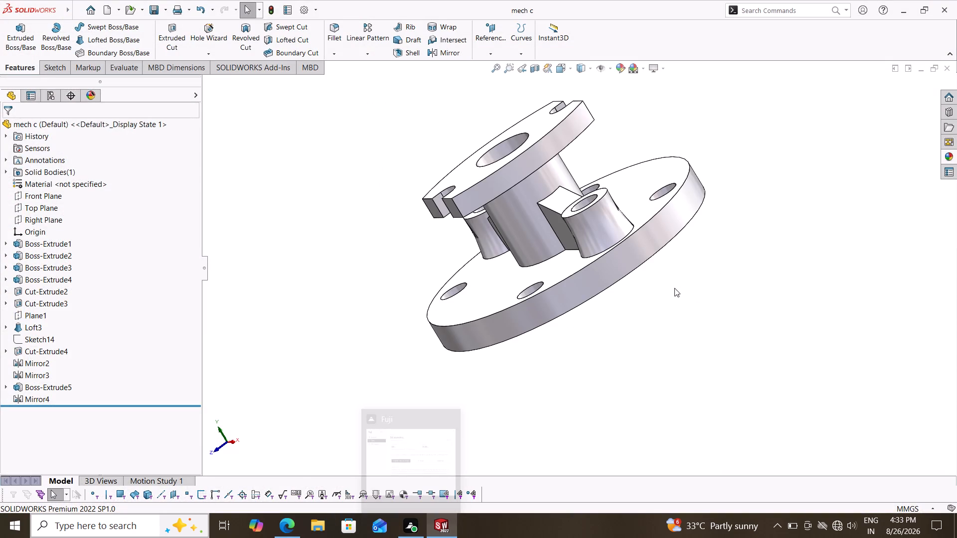
Reopen the appearance library at the painted Car finishes.
{"action": "middle_click_drag", "start_coordinate": [408, 276], "coordinate": [506, 283]}
{"action": "scroll", "coordinate": [459, 267], "scroll_direction": "down", "scroll_amount": 1}
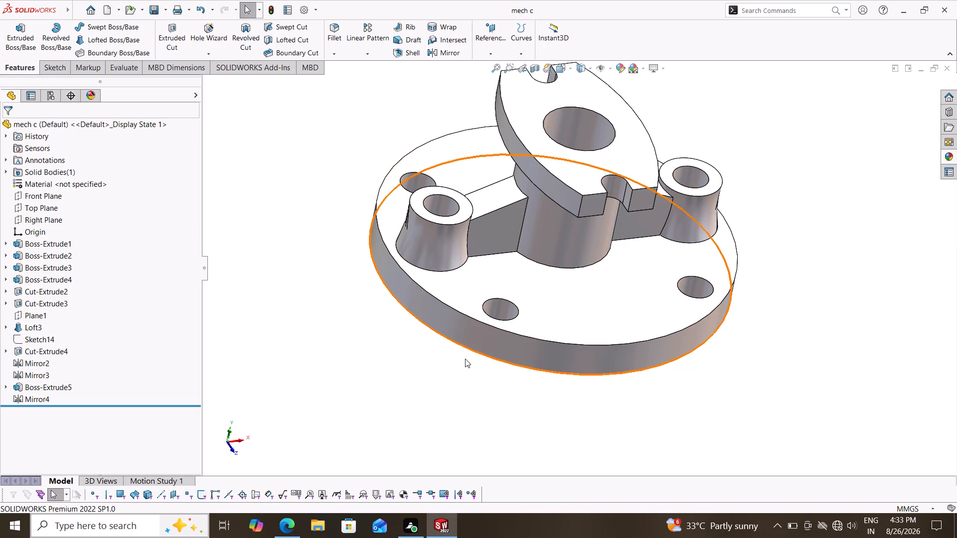
{"action": "middle_click_drag", "start_coordinate": [451, 365], "coordinate": [436, 272]}
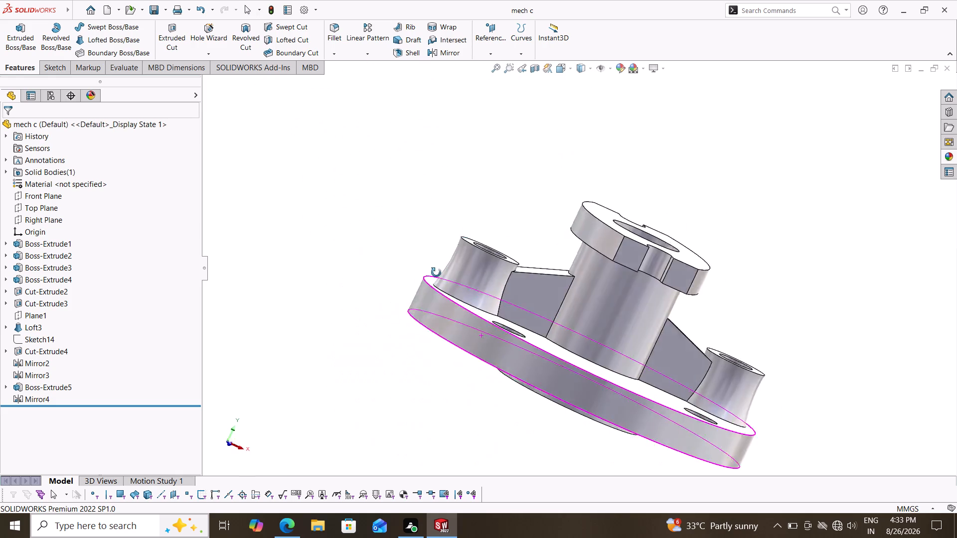
{"action": "middle_click_drag", "start_coordinate": [436, 272], "coordinate": [405, 290]}
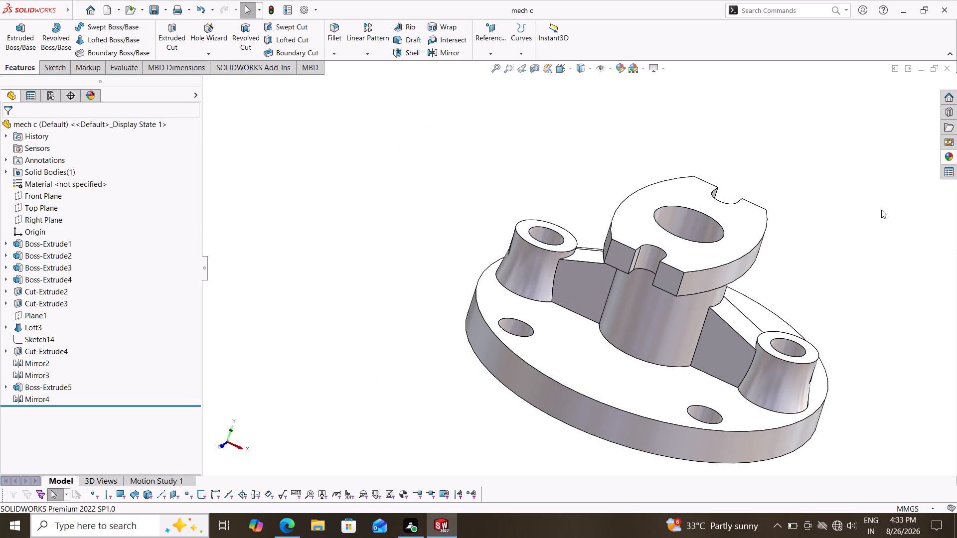
{"action": "left_click", "coordinate": [948, 153]}
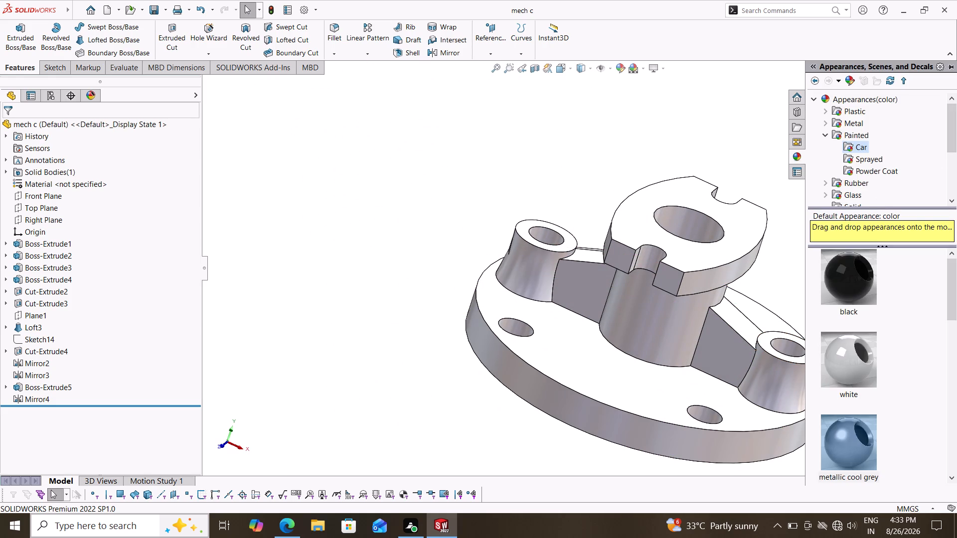
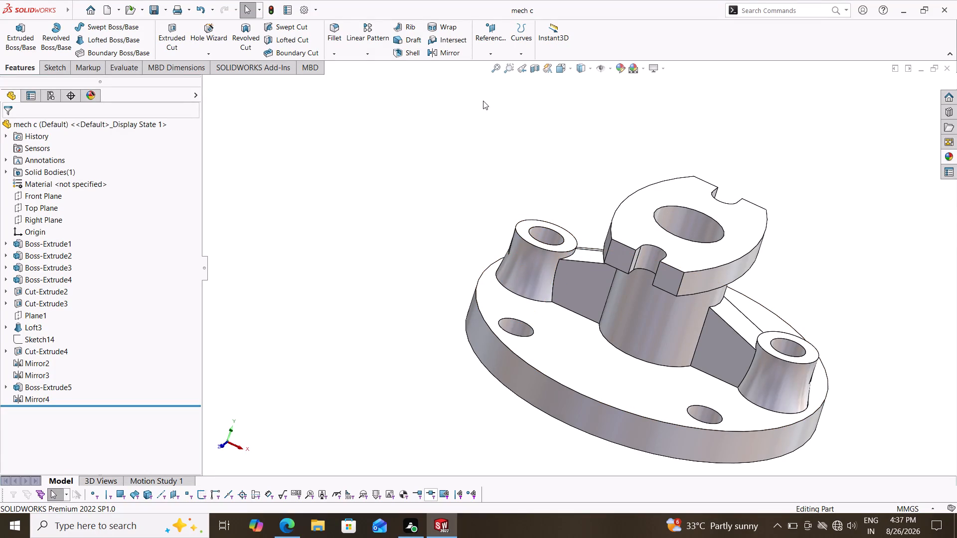
Examine the flange part from several angles, including its notched plate, bosses, ribs and base holes.
{"action": "scroll", "coordinate": [484, 208], "scroll_direction": "down", "scroll_amount": 1}
{"action": "middle_click_drag", "start_coordinate": [484, 208], "coordinate": [389, 162]}
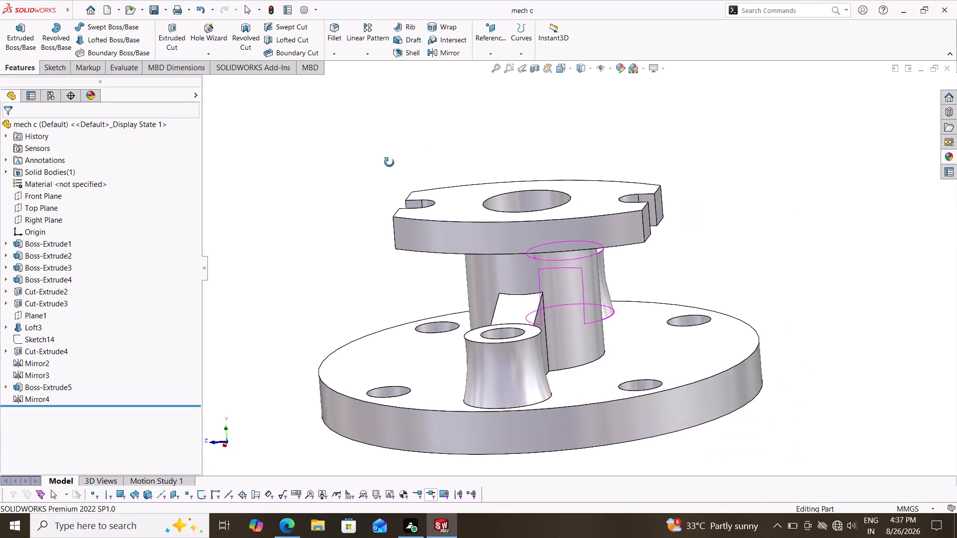
{"action": "middle_click_drag", "start_coordinate": [389, 162], "coordinate": [388, 167]}
{"action": "scroll", "coordinate": [622, 200], "scroll_direction": "down", "scroll_amount": 1}
{"action": "scroll", "coordinate": [633, 214], "scroll_direction": "up", "scroll_amount": 4}
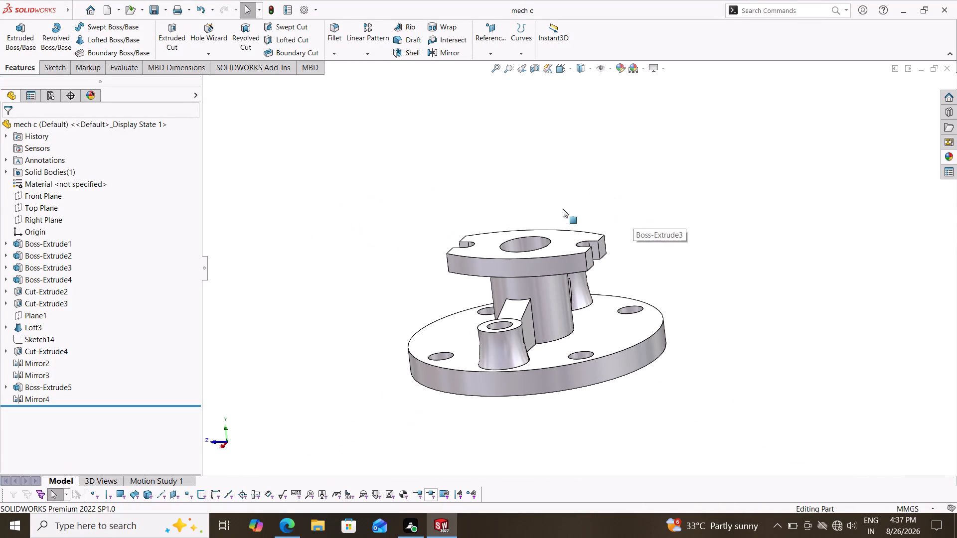
{"action": "middle_click_drag", "start_coordinate": [445, 222], "coordinate": [558, 247]}
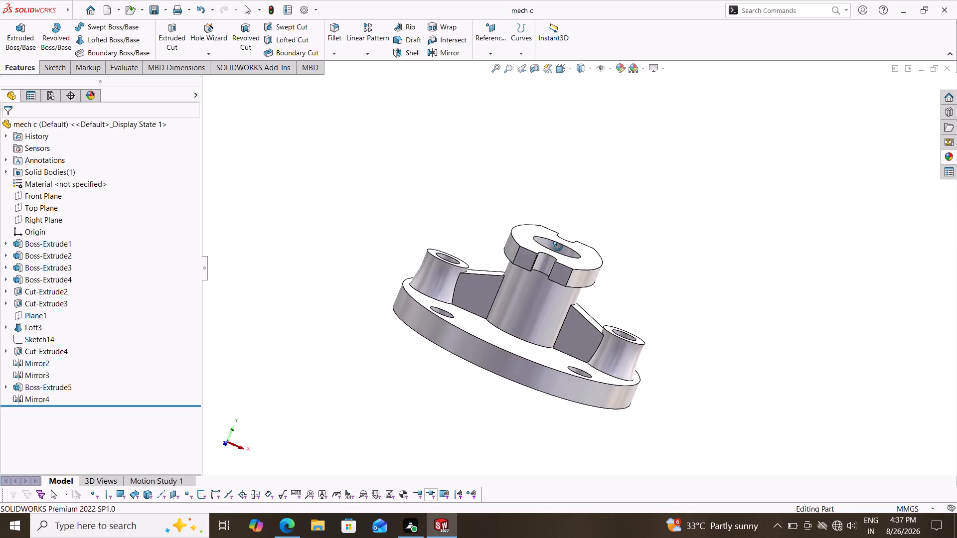
{"action": "middle_click_drag", "start_coordinate": [558, 247], "coordinate": [539, 305]}
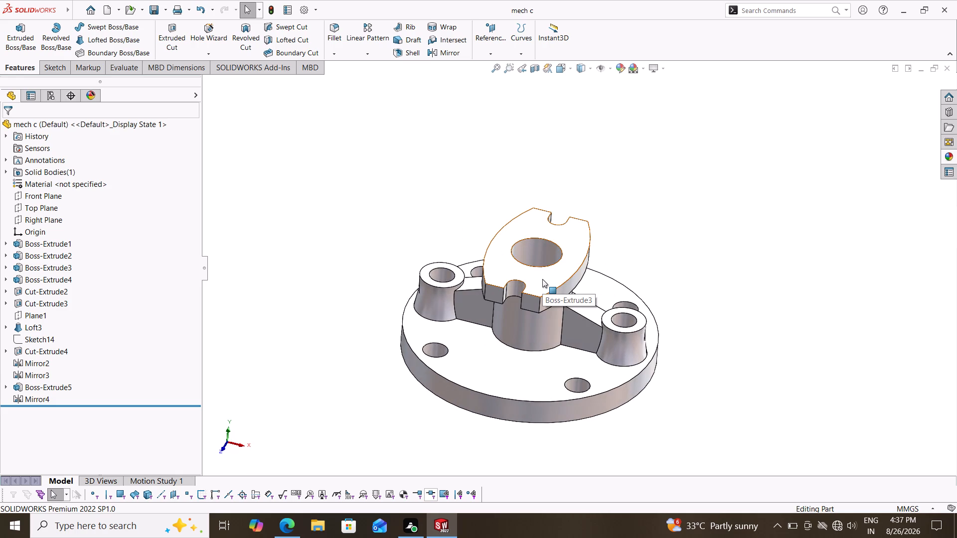
{"action": "scroll", "coordinate": [663, 277], "scroll_direction": "down", "scroll_amount": 3}
{"action": "scroll", "coordinate": [642, 282], "scroll_direction": "up", "scroll_amount": 7}
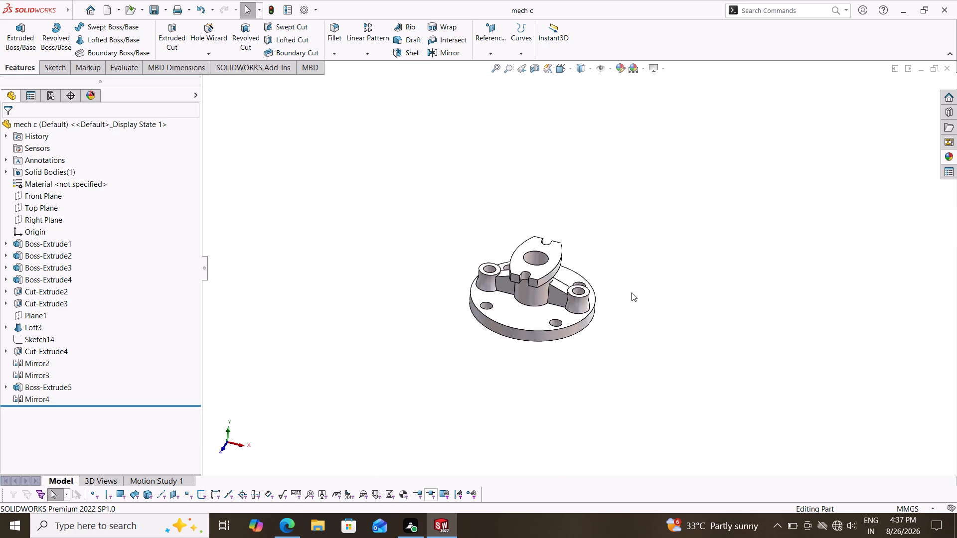
{"action": "middle_click_drag", "start_coordinate": [631, 294], "coordinate": [578, 306]}
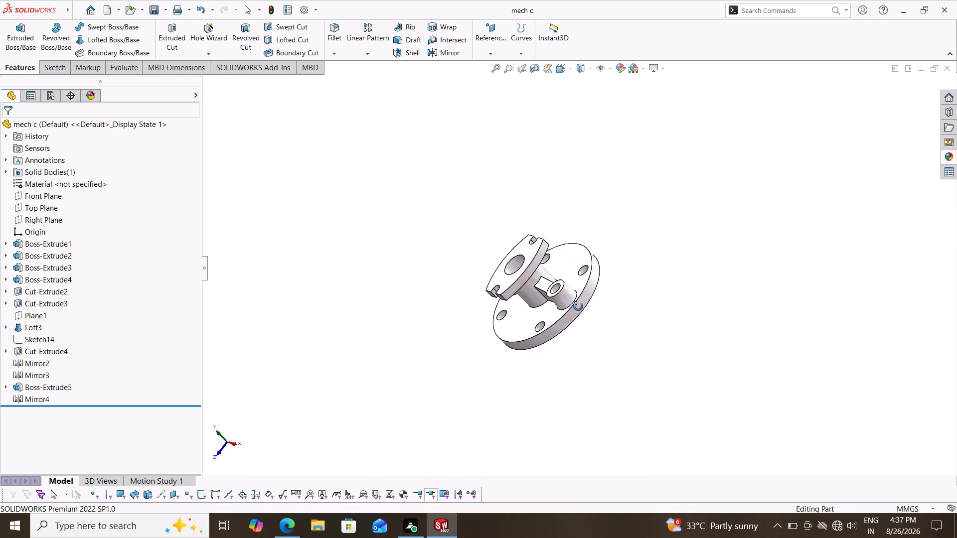
{"action": "middle_click_drag", "start_coordinate": [578, 306], "coordinate": [649, 252]}
{"action": "scroll", "coordinate": [616, 281], "scroll_direction": "down", "scroll_amount": 2}
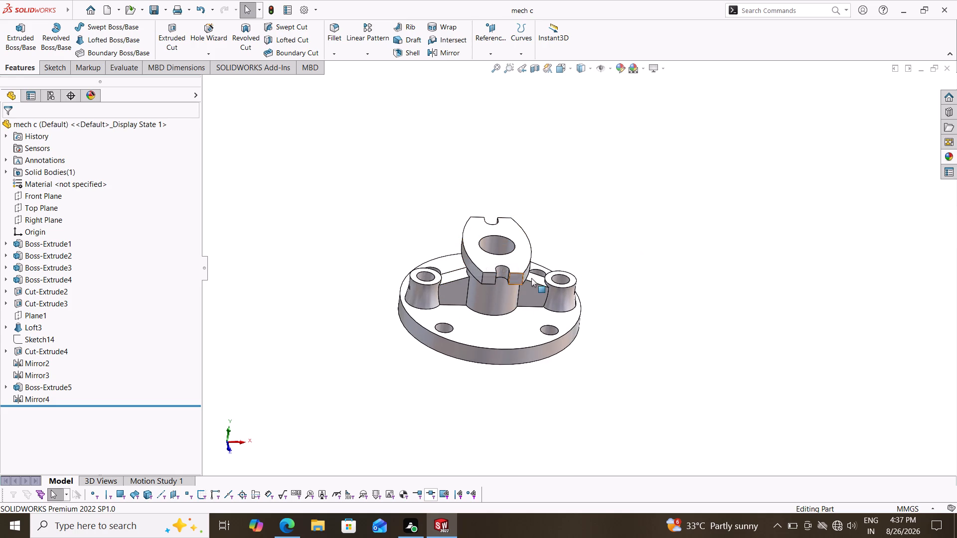
{"action": "scroll", "coordinate": [563, 278], "scroll_direction": "down", "scroll_amount": 4}
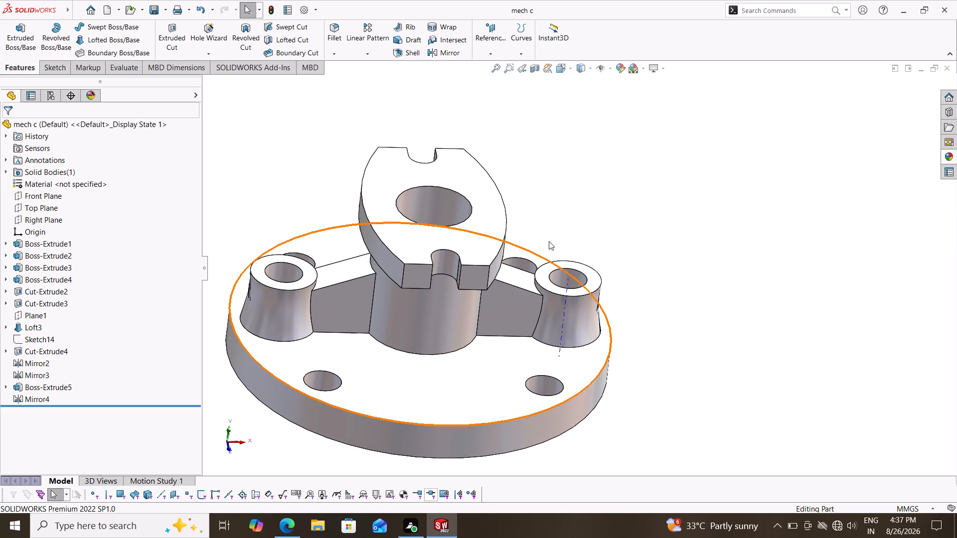
{"action": "middle_click_drag", "start_coordinate": [557, 238], "coordinate": [568, 236], "text": "ctrl"}
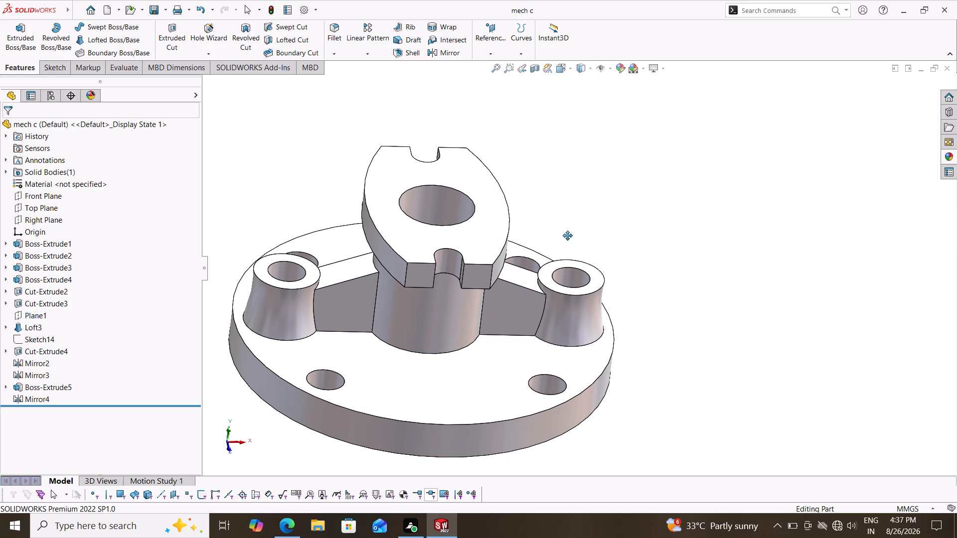
{"action": "middle_click_drag", "start_coordinate": [568, 236], "coordinate": [688, 207], "text": "ctrl"}
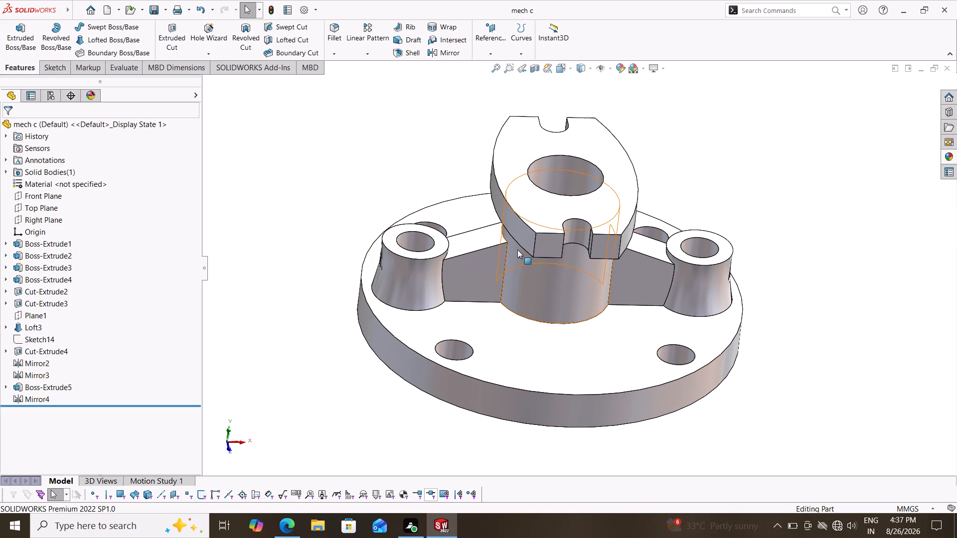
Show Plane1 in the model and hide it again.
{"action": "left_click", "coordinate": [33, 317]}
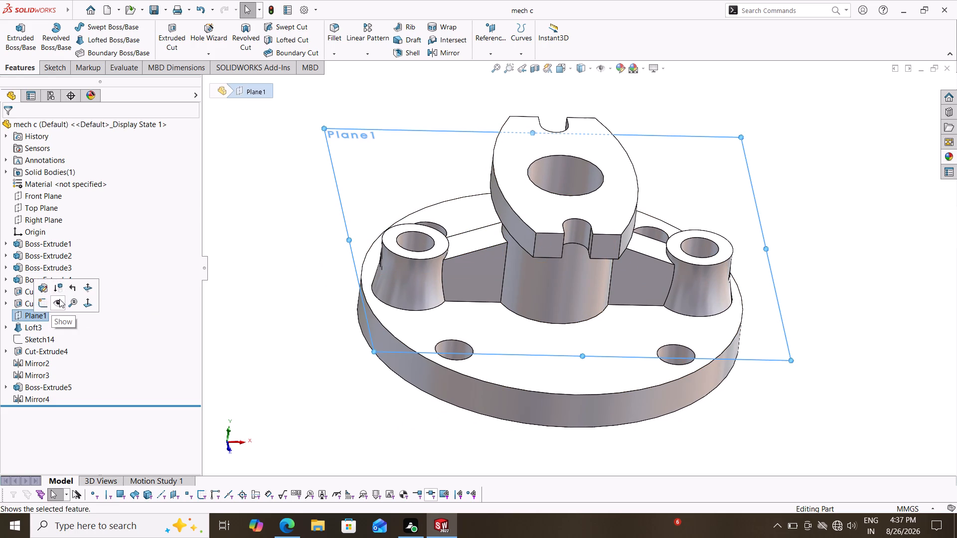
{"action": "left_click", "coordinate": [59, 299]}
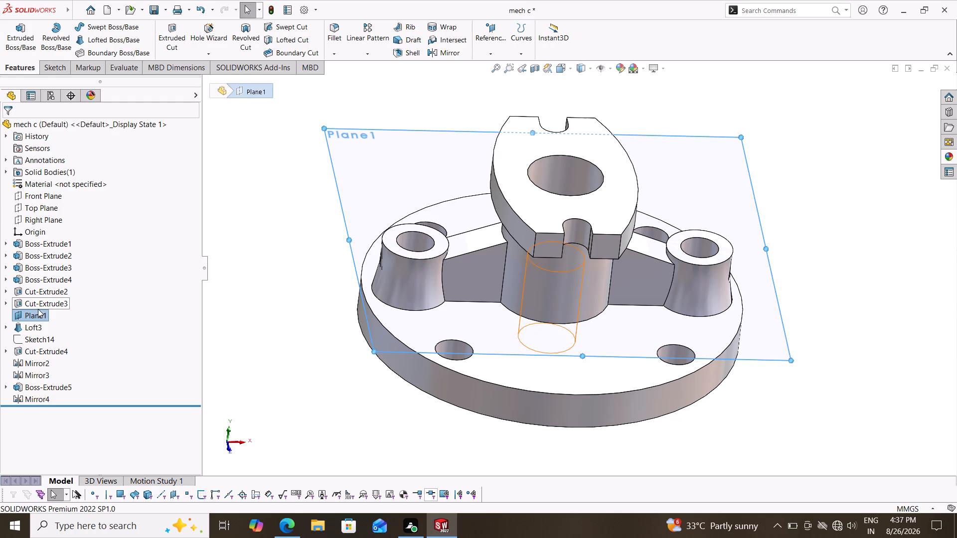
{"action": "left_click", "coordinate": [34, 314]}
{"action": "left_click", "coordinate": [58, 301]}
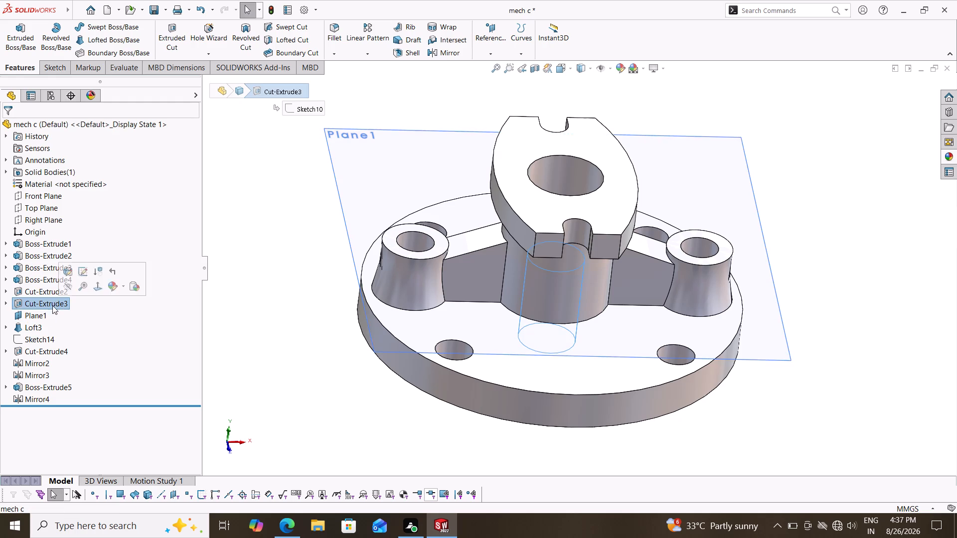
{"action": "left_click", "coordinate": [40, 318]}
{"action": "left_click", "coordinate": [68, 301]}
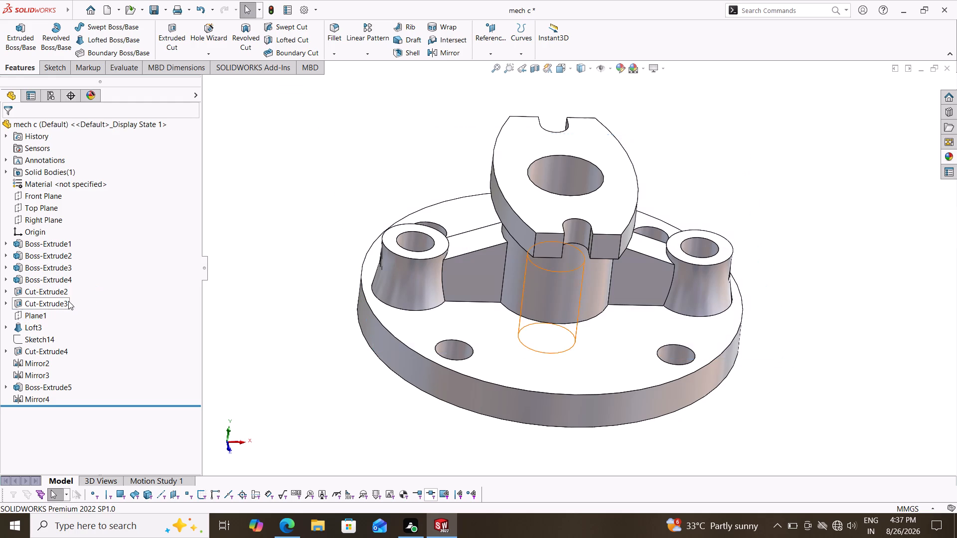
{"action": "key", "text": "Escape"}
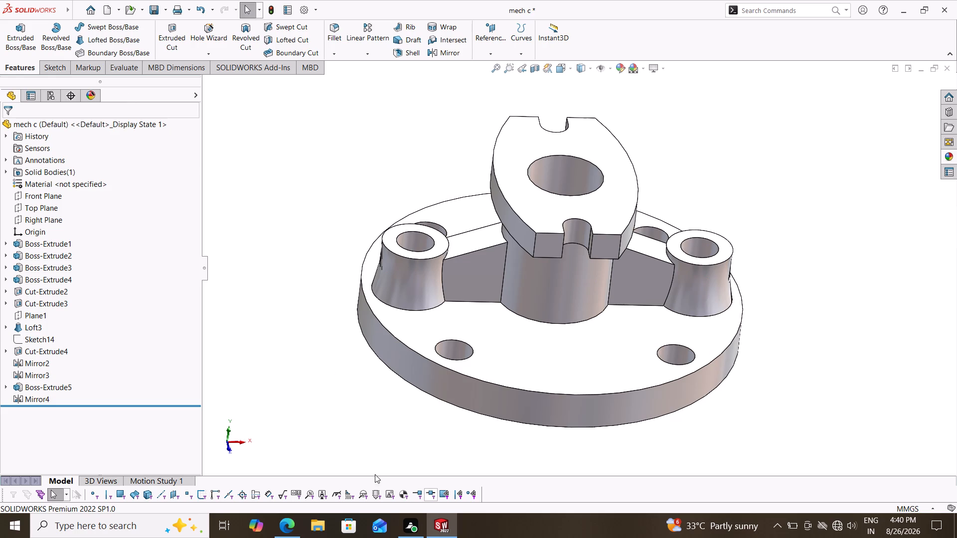
Apply a pinkish-grey appearance from the Painted Car finishes to the whole mech c part and inspect it all around.
{"action": "scroll", "coordinate": [355, 207], "scroll_direction": "down", "scroll_amount": 2}
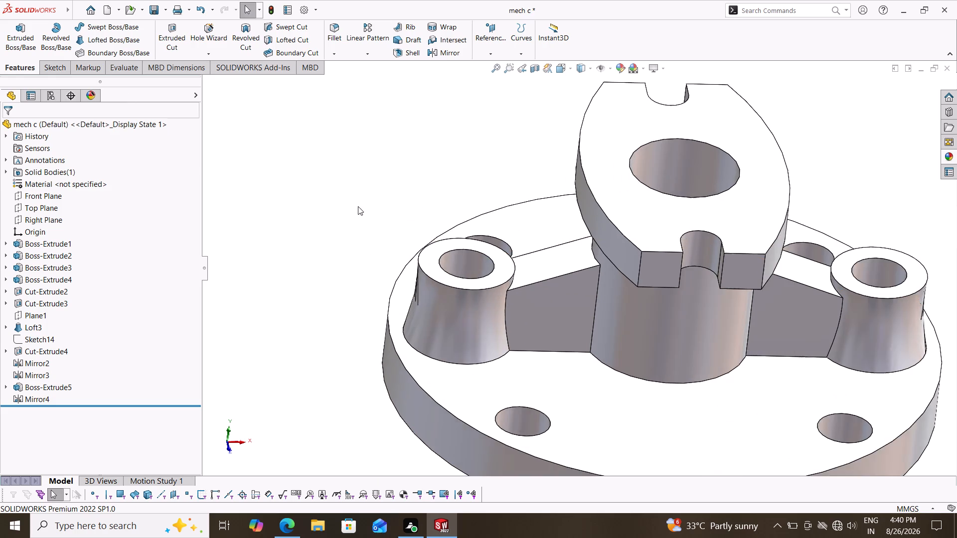
{"action": "scroll", "coordinate": [358, 206], "scroll_direction": "down", "scroll_amount": 1}
{"action": "scroll", "coordinate": [362, 205], "scroll_direction": "up", "scroll_amount": 4}
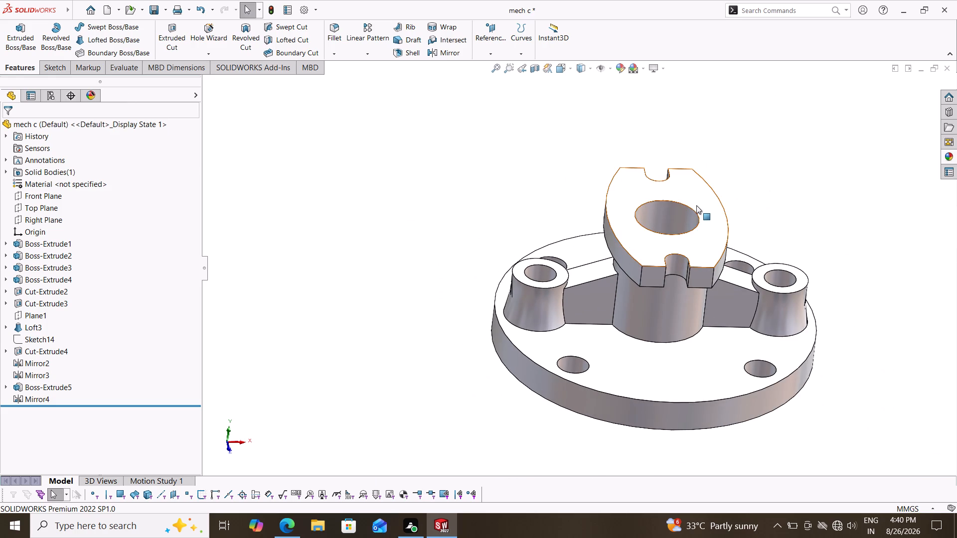
{"action": "left_click", "coordinate": [946, 154]}
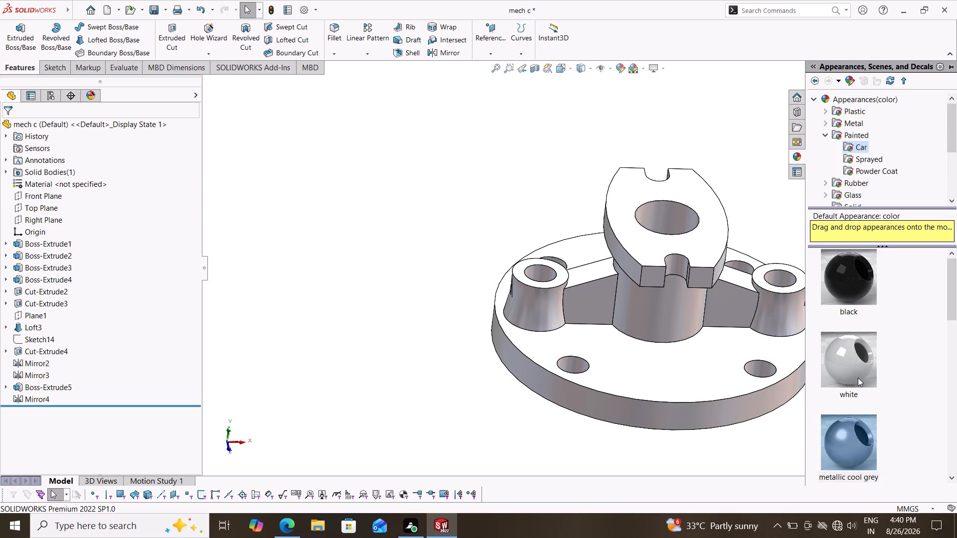
{"action": "scroll", "coordinate": [859, 380], "scroll_direction": "down", "scroll_amount": 1}
{"action": "left_click_drag", "start_coordinate": [859, 363], "coordinate": [628, 352]}
{"action": "left_click", "coordinate": [642, 350]}
{"action": "middle_click_drag", "start_coordinate": [497, 399], "coordinate": [498, 398]}
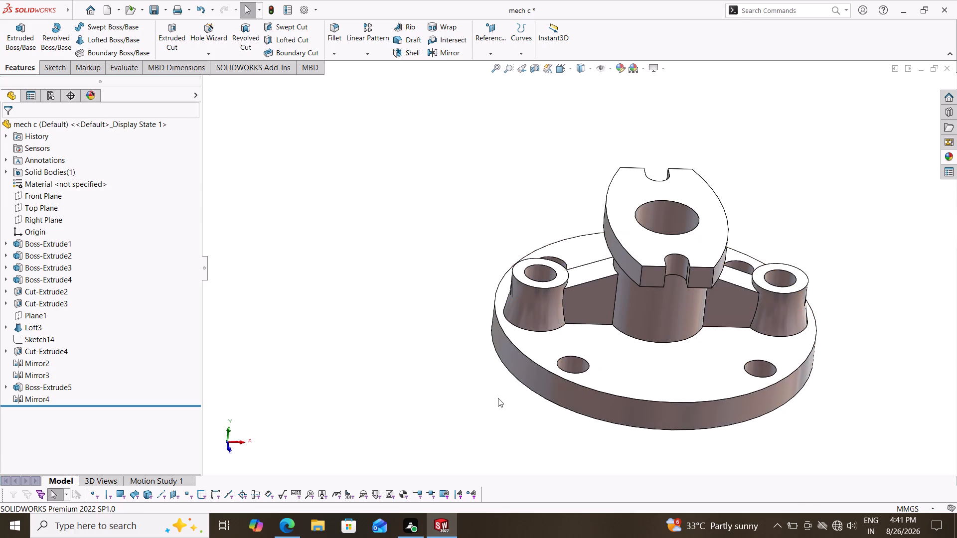
{"action": "middle_click_drag", "start_coordinate": [498, 398], "coordinate": [665, 414]}
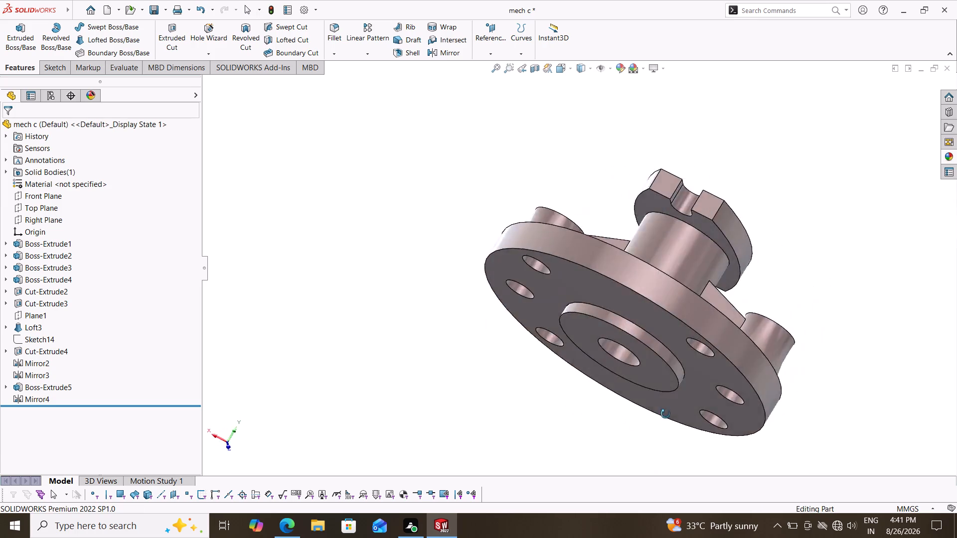
{"action": "middle_click_drag", "start_coordinate": [665, 414], "coordinate": [618, 305]}
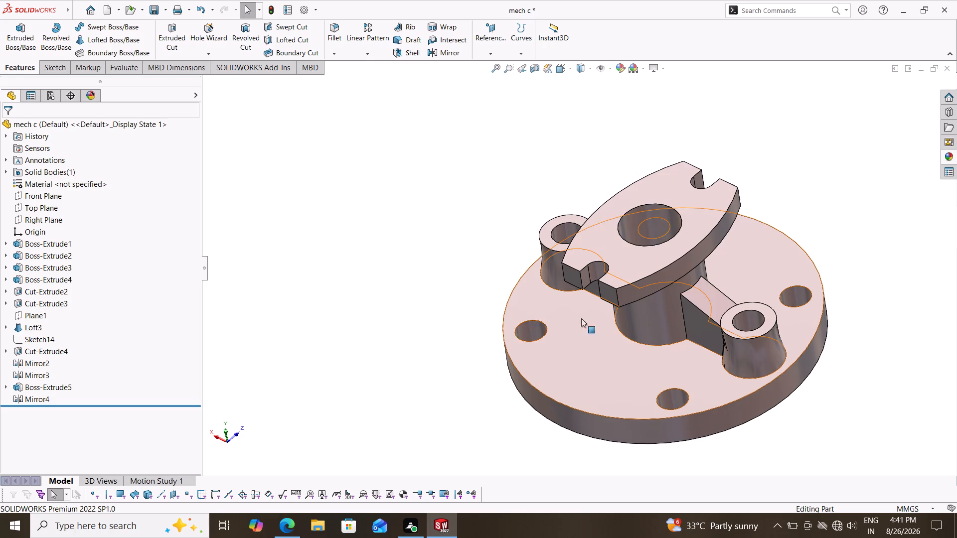